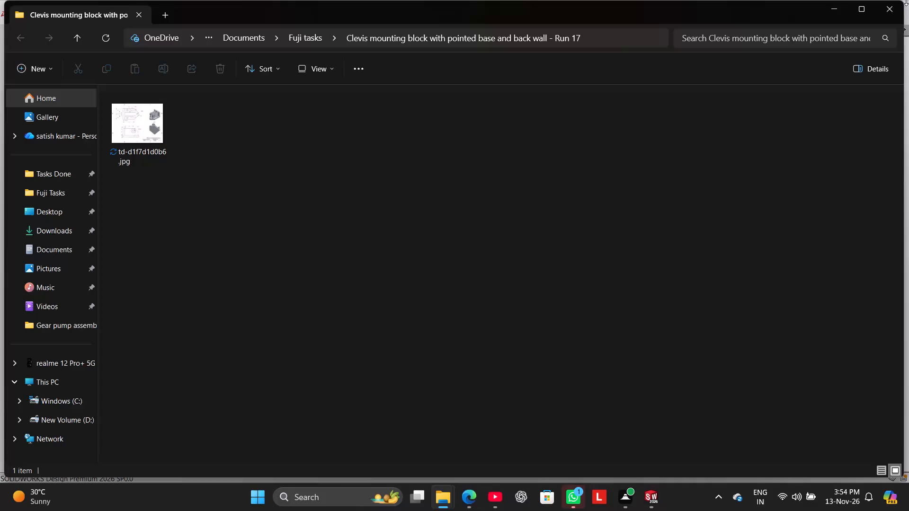
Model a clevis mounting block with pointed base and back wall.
Leave the reference drawing's folder, switch to SOLIDWORKS and create a new part document.
left_click(897, 3)
left_click(133, 5)
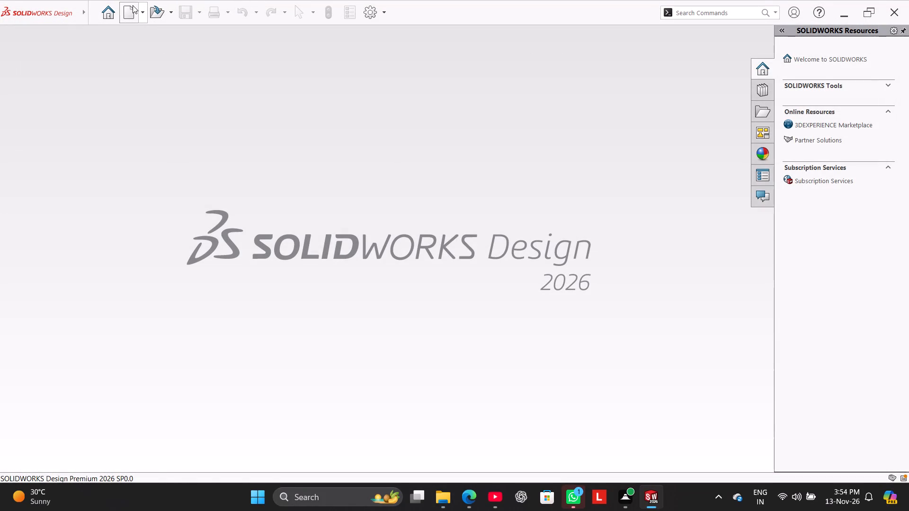
left_click(374, 364)
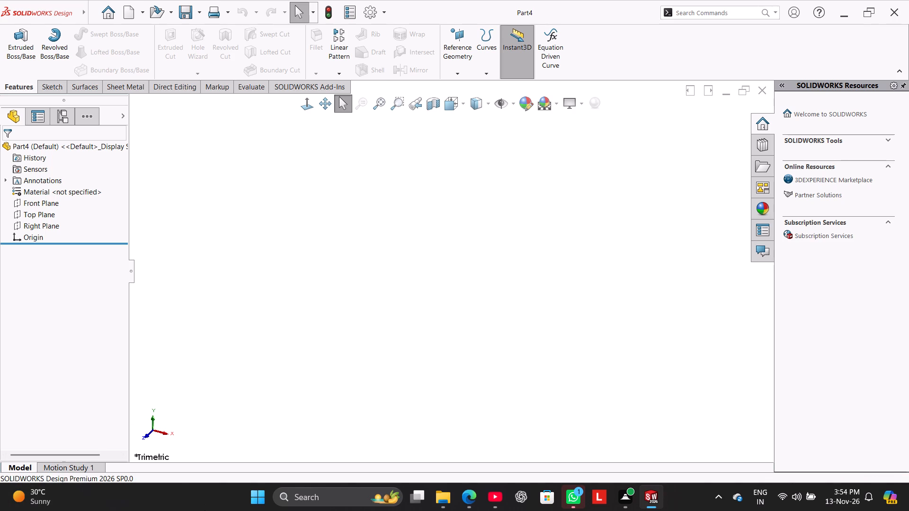
Start a new sketch on the Top Plane.
left_click(63, 89)
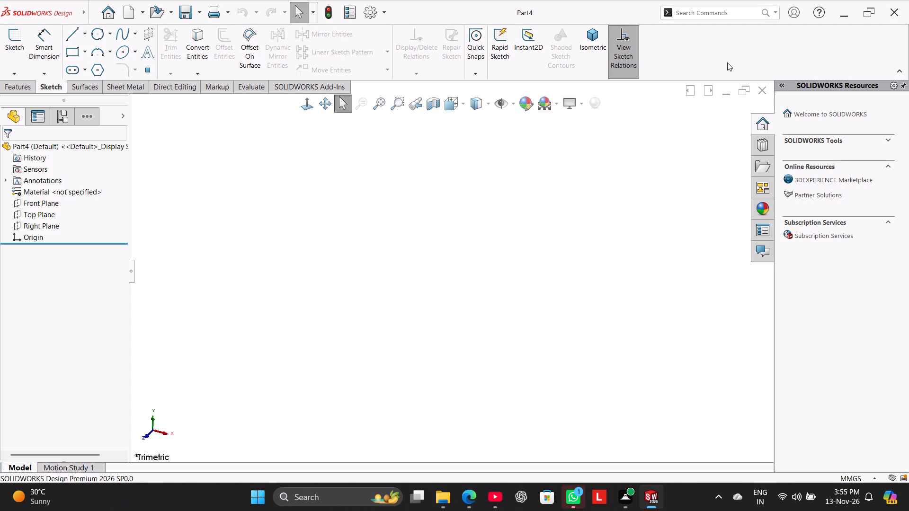
left_click(49, 83)
left_click(17, 47)
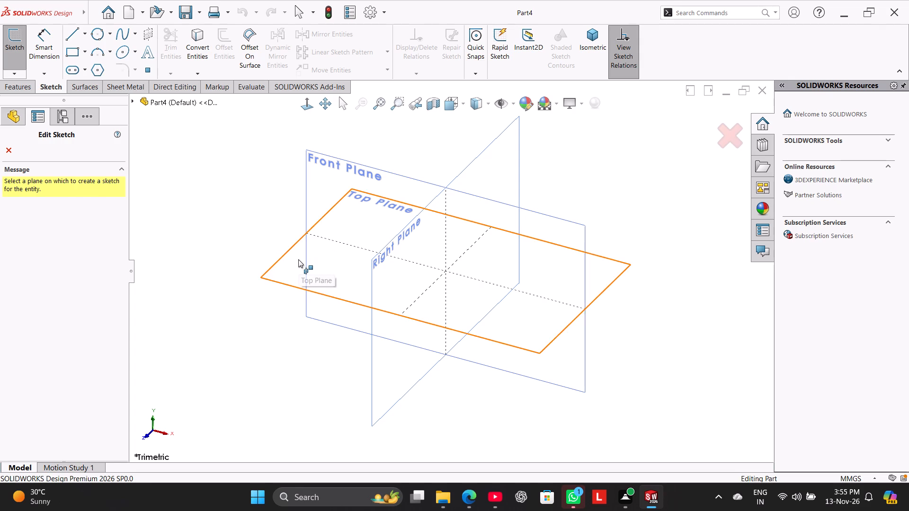
left_click(298, 259)
left_click(270, 240)
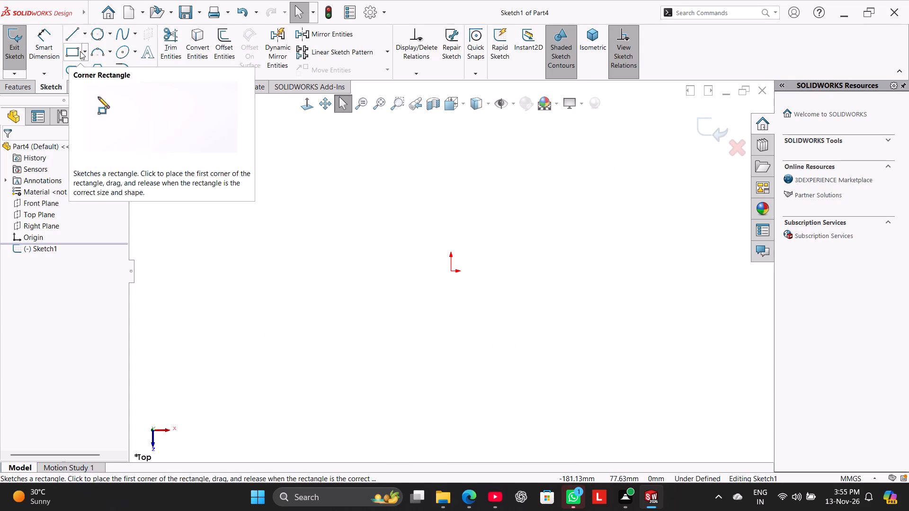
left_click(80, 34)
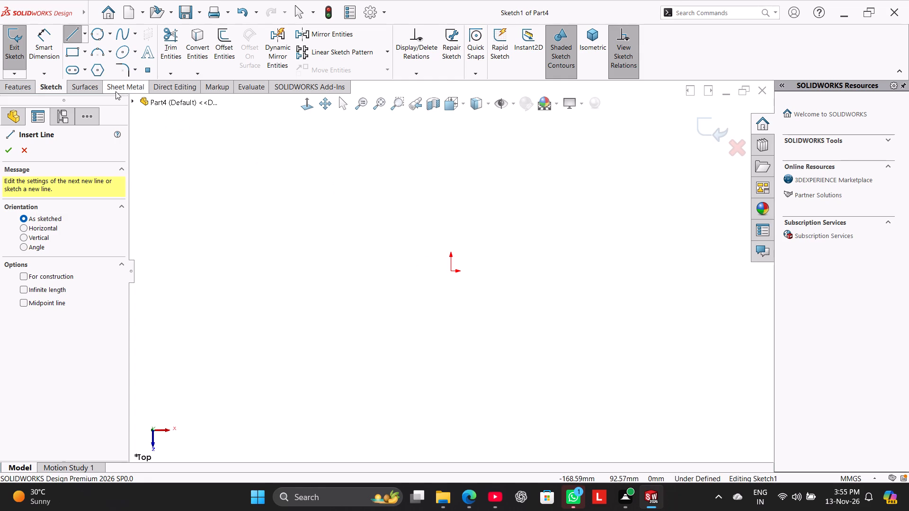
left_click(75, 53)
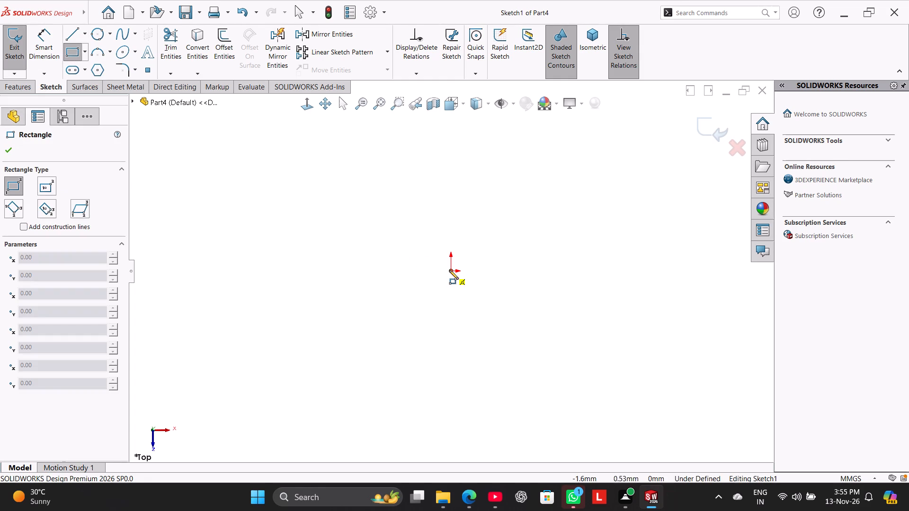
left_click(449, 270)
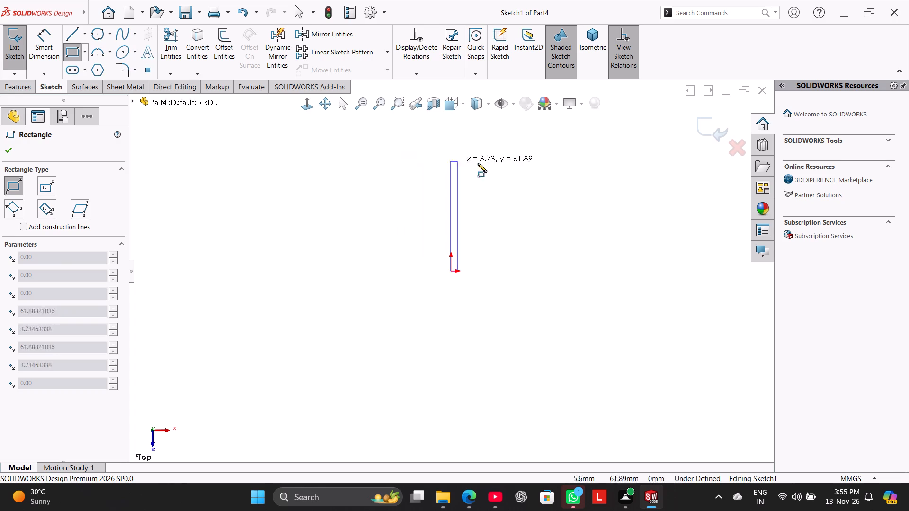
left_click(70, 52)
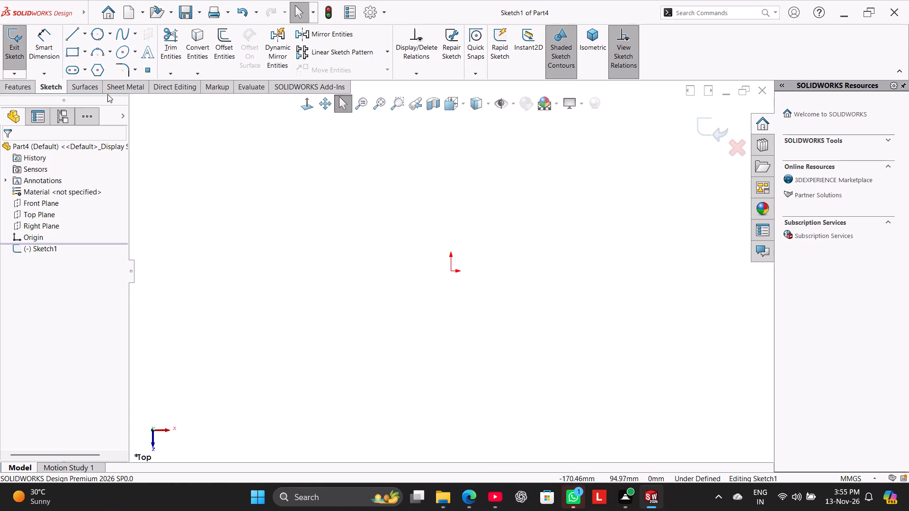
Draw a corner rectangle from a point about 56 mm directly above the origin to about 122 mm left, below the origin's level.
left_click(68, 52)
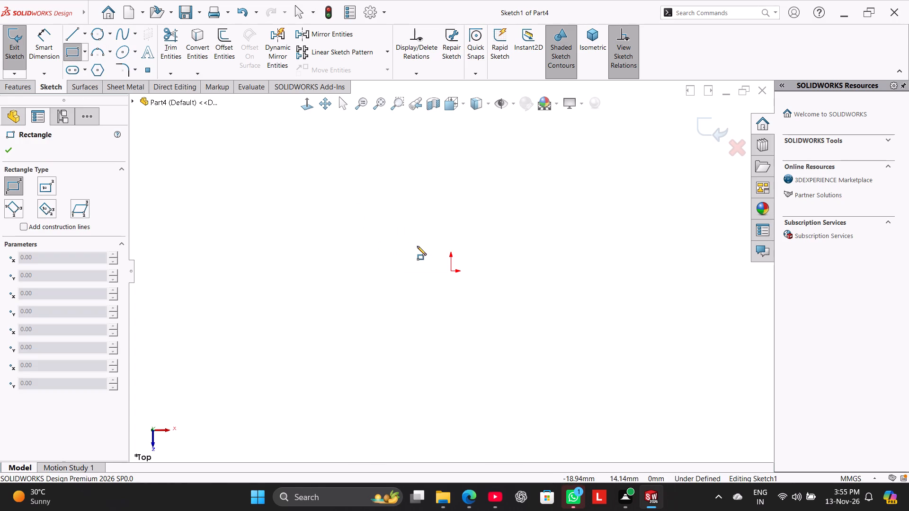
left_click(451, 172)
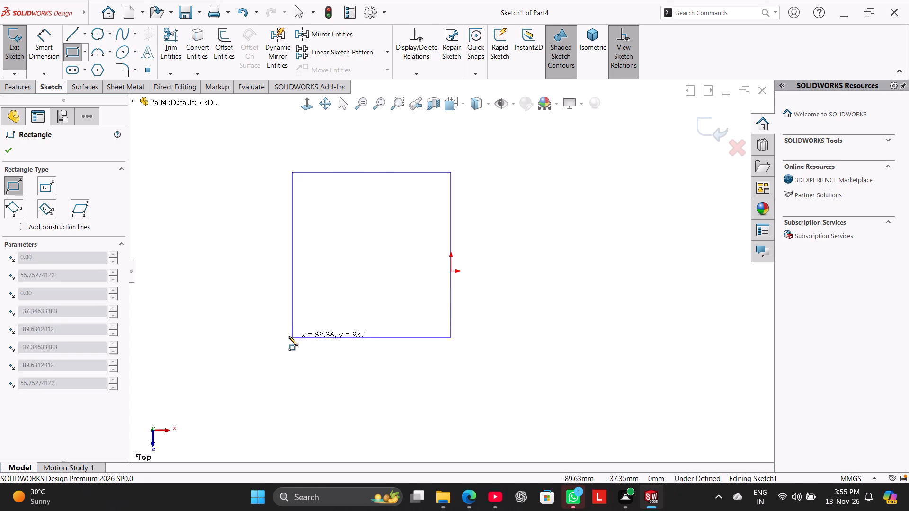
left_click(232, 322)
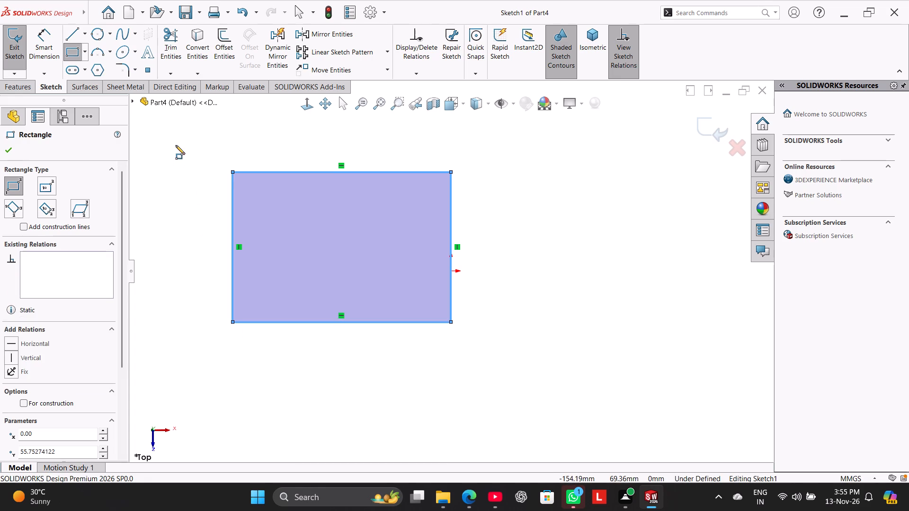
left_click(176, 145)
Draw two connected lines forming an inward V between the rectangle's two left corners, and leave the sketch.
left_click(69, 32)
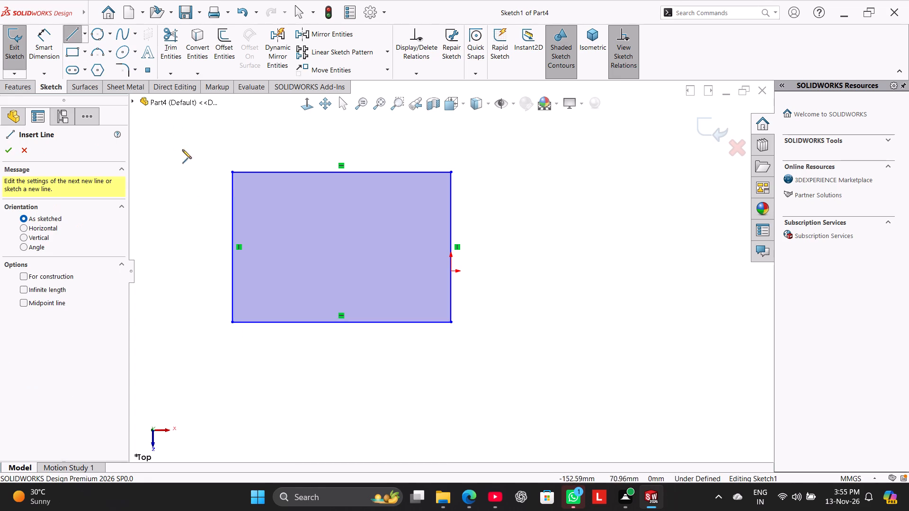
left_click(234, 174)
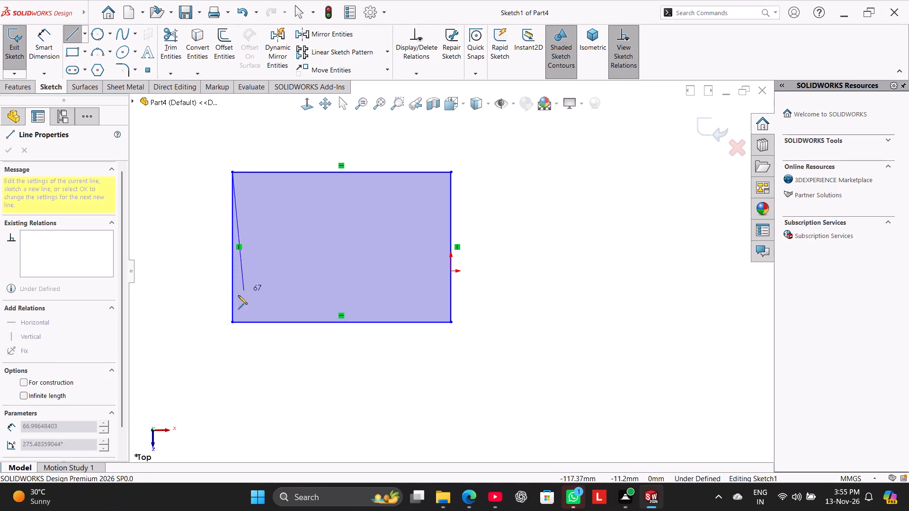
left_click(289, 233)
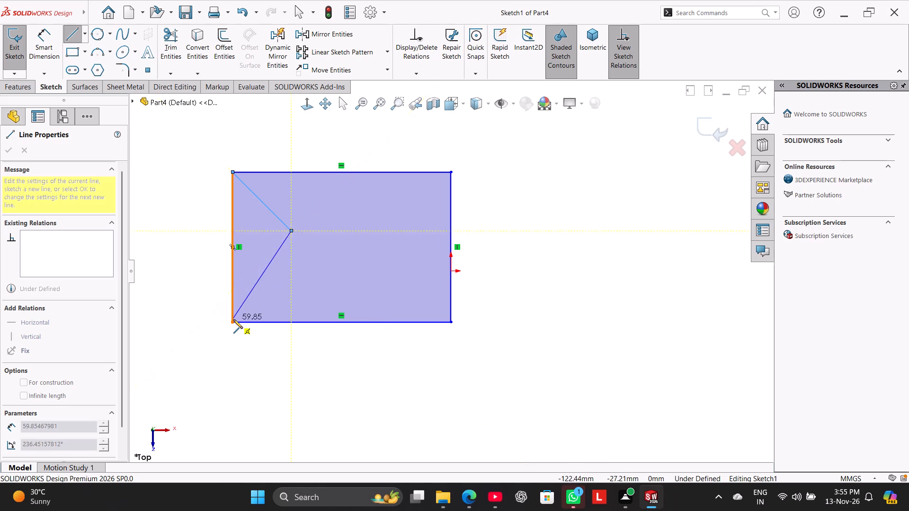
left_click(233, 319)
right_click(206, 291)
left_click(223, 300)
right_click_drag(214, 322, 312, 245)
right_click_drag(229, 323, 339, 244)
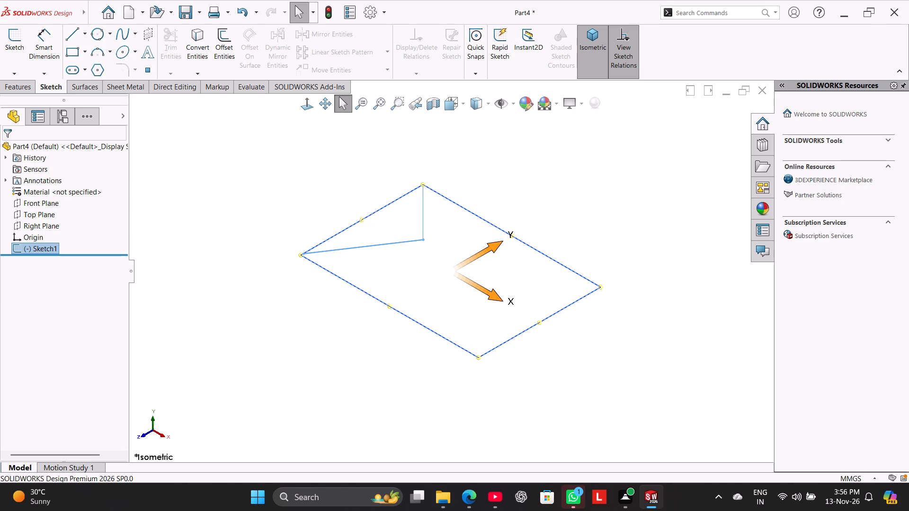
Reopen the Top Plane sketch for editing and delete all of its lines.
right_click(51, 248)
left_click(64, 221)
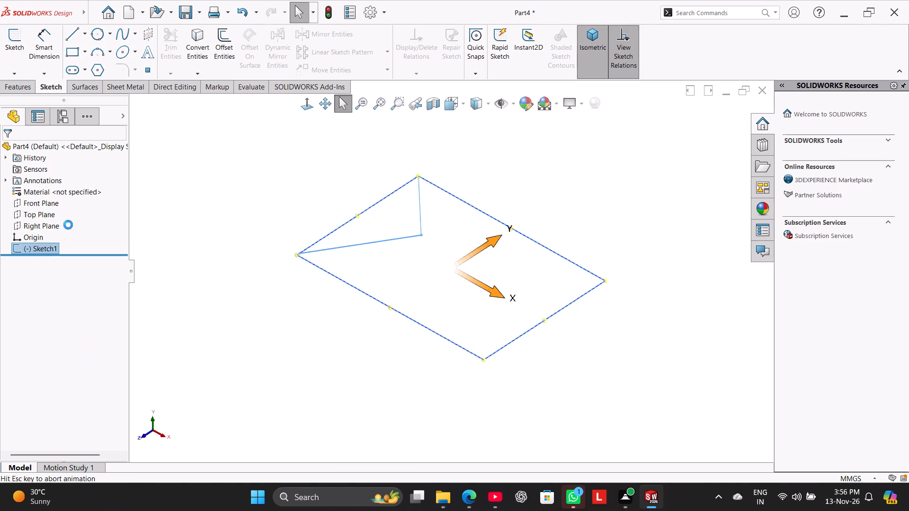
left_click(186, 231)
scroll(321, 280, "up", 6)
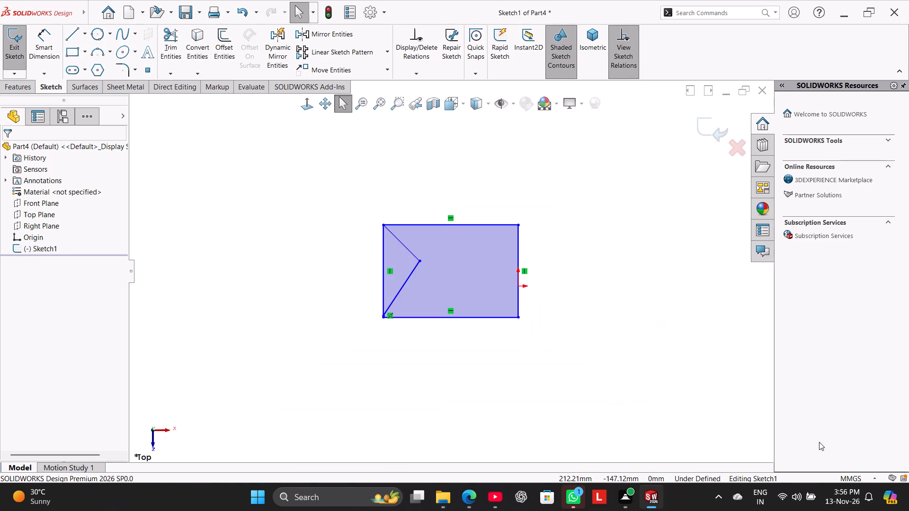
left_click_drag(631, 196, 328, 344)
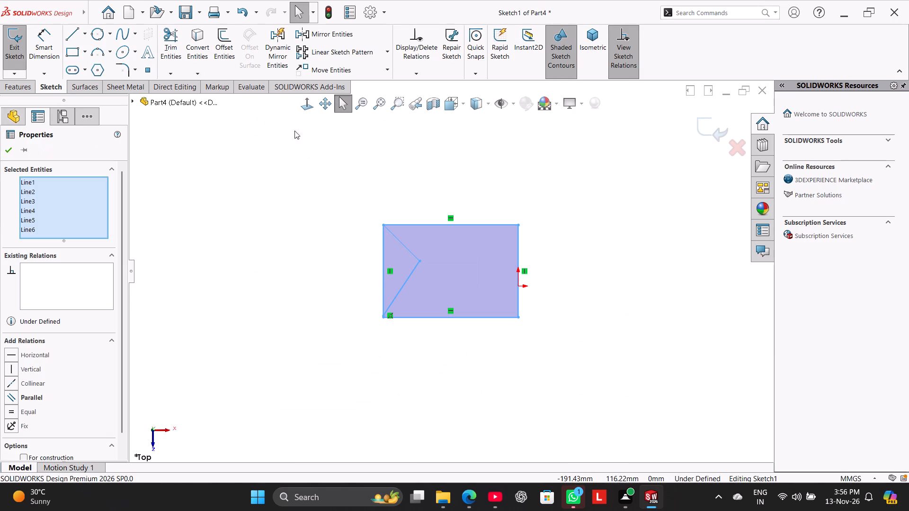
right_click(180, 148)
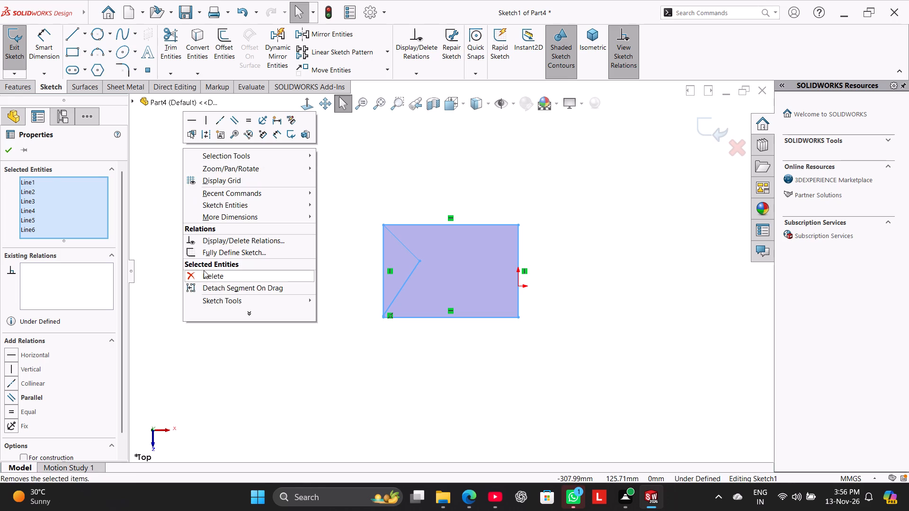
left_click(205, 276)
Draw a corner rectangle below the origin, its upper edge passing through the origin and starting about 63 mm to its left.
left_click(73, 53)
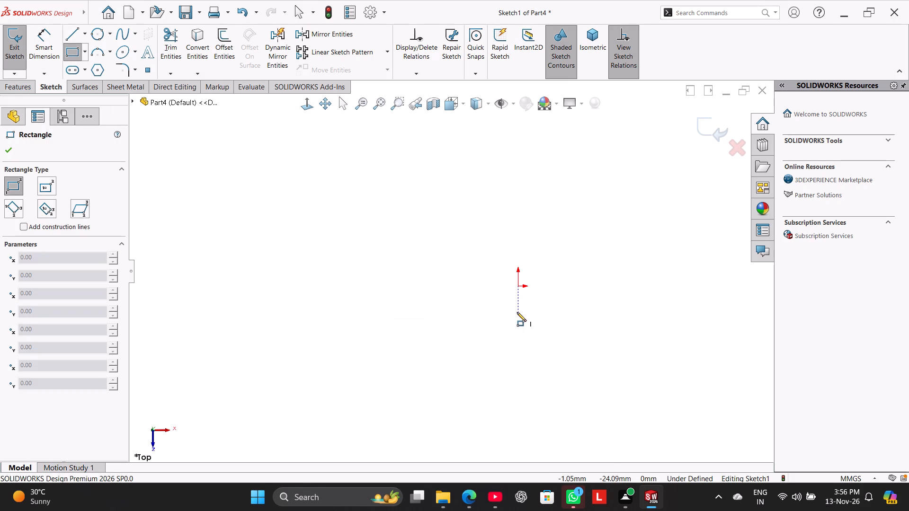
left_click(449, 286)
left_click(557, 415)
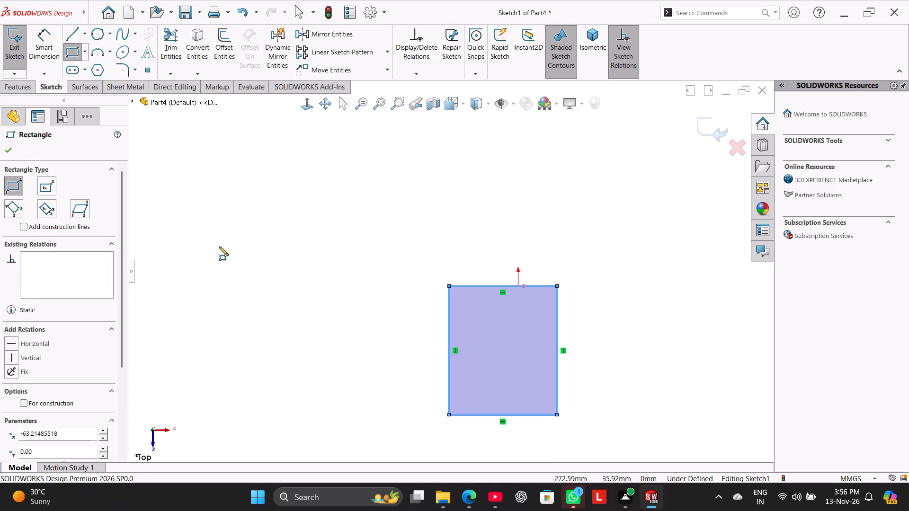
right_click(219, 247)
left_click(248, 255)
Draw a centerline from the origin to the midpoint of the rectangle's lower edge.
left_click(87, 35)
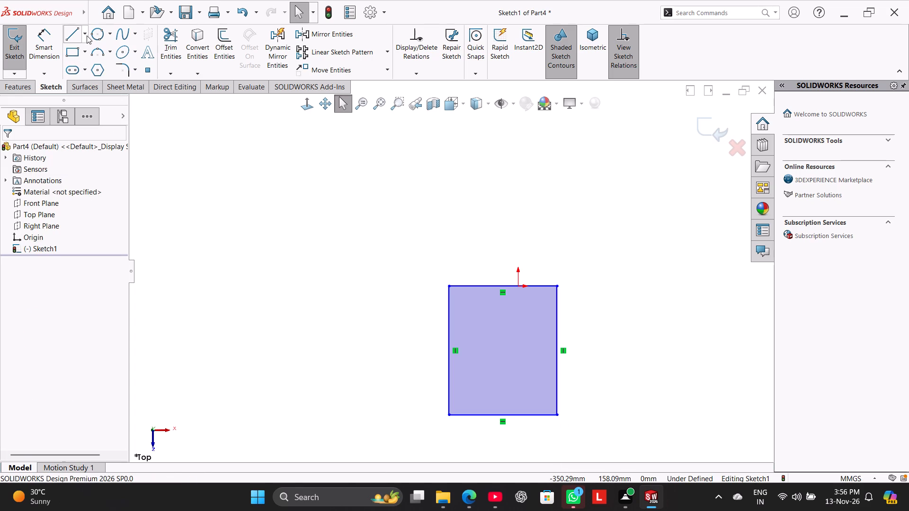
left_click(100, 62)
left_click(517, 288)
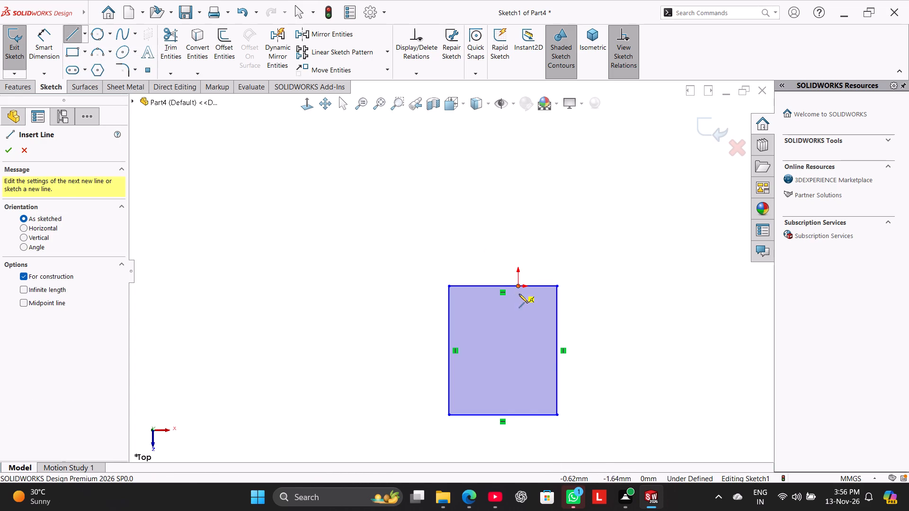
left_click(500, 416)
right_click(343, 370)
left_click(356, 379)
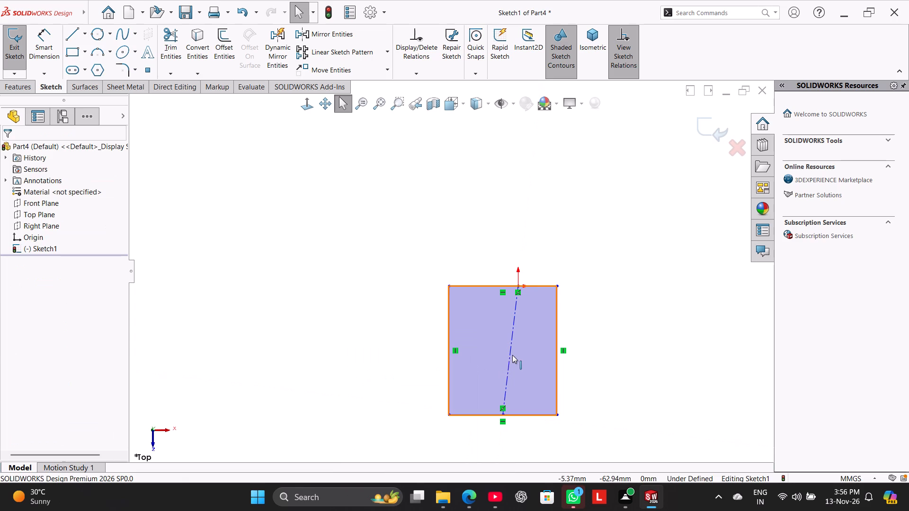
Apply a Vertical relation to the centerline so the rectangle centres on the origin.
right_click(512, 355)
left_click(540, 299)
left_click(311, 272)
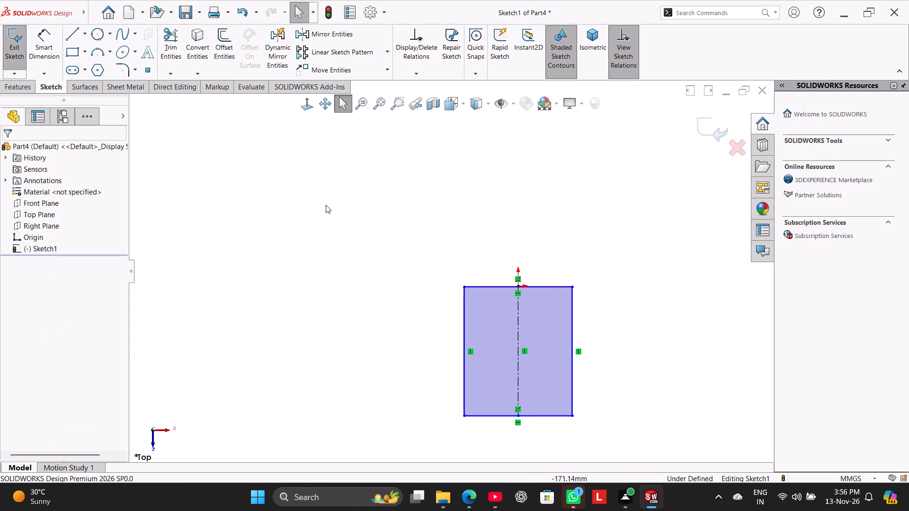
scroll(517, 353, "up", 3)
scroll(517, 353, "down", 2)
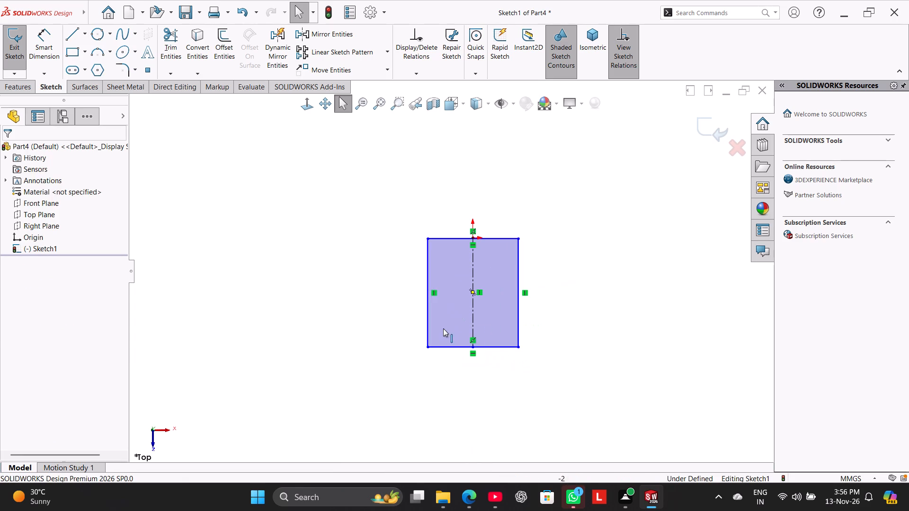
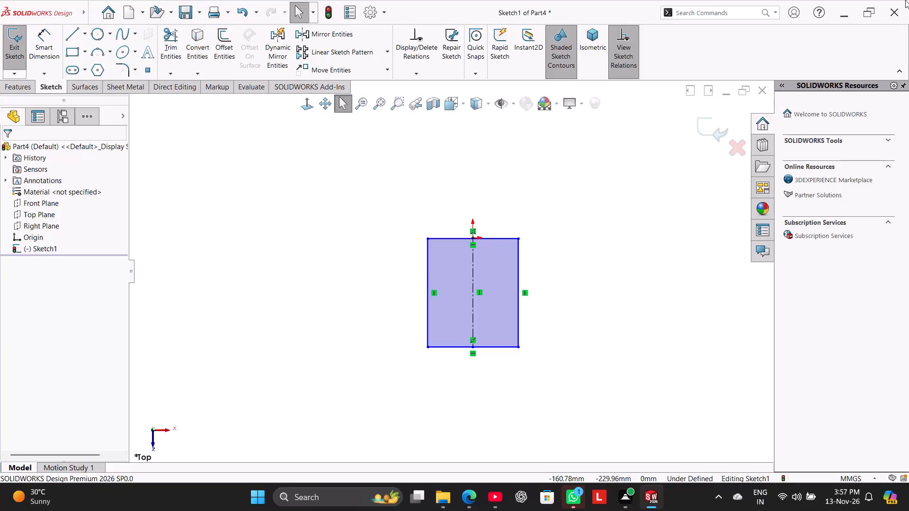
Dimension the rectangle's upper edge and its side edge to 40 mm each.
left_click(47, 41)
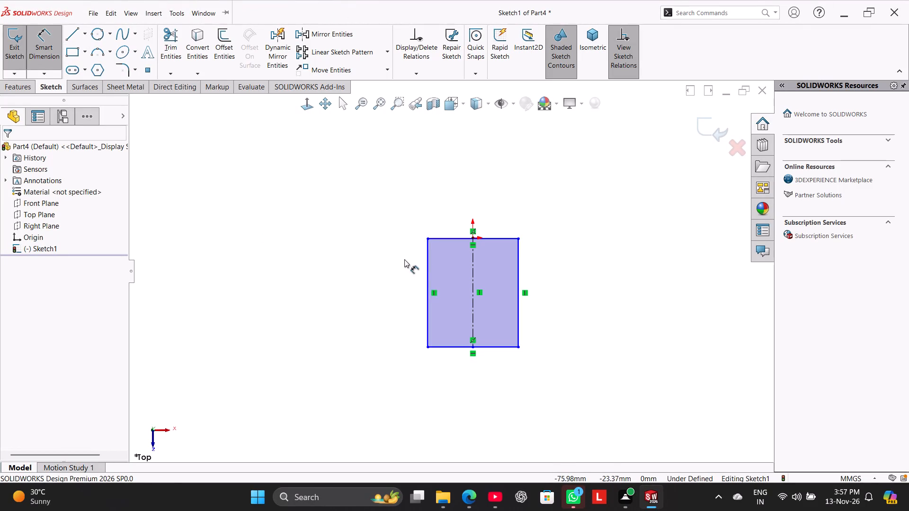
left_click(450, 238)
left_click(491, 177)
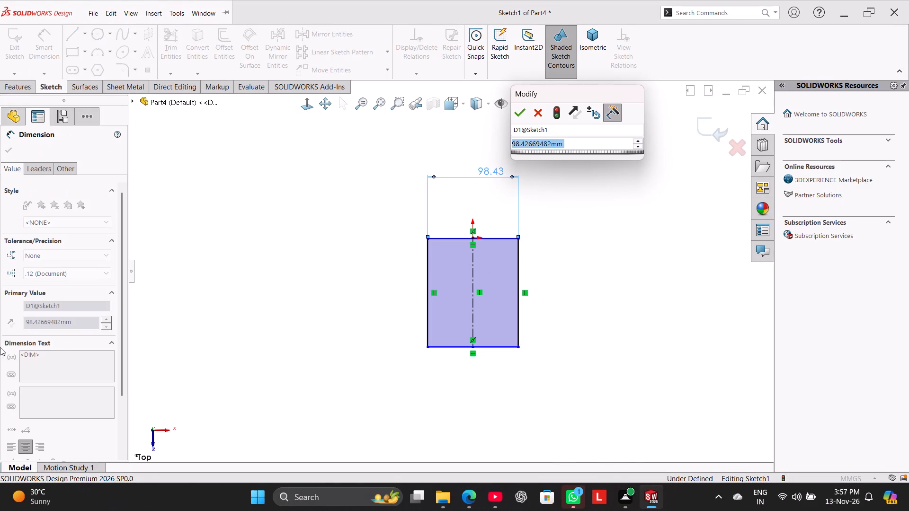
type("40")
key("Return")
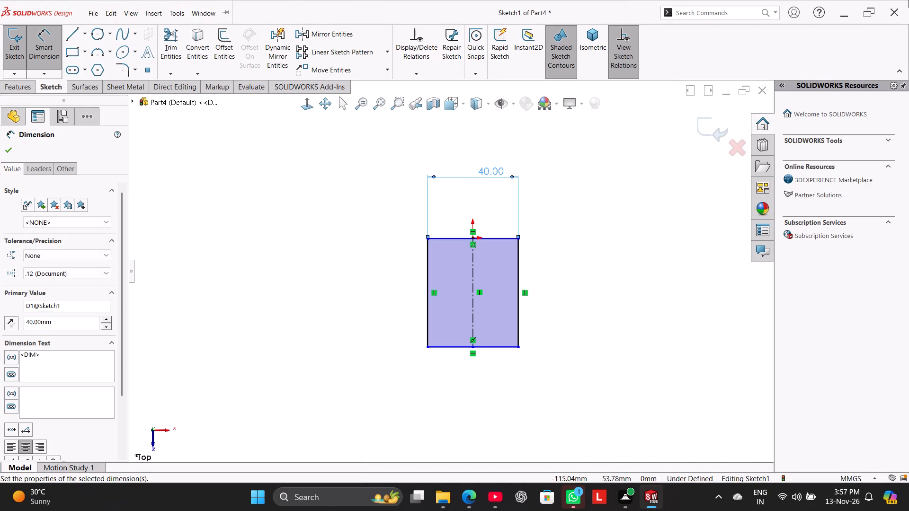
left_click(517, 265)
left_click(608, 257)
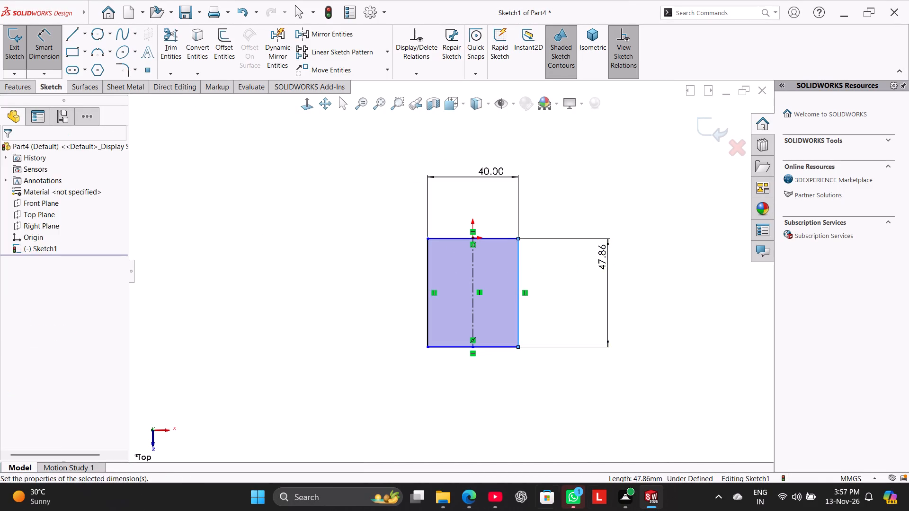
type("40")
key("Return")
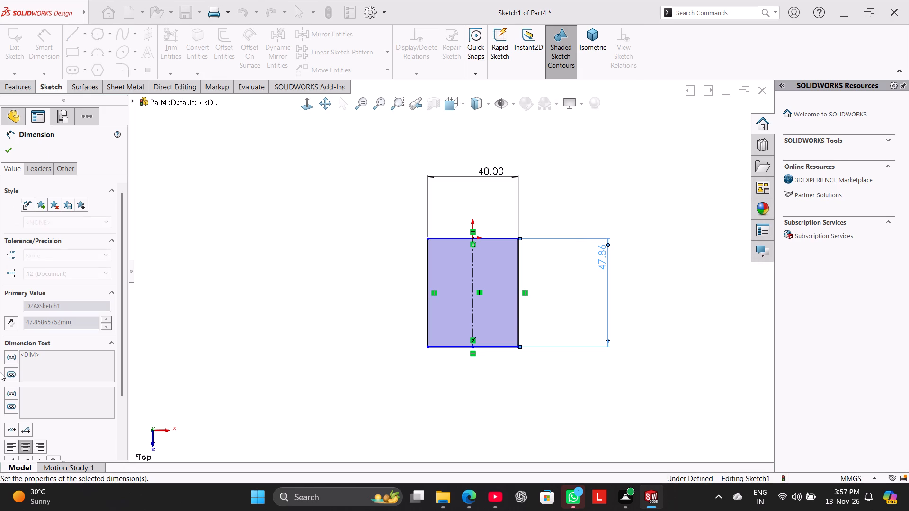
right_click(570, 189)
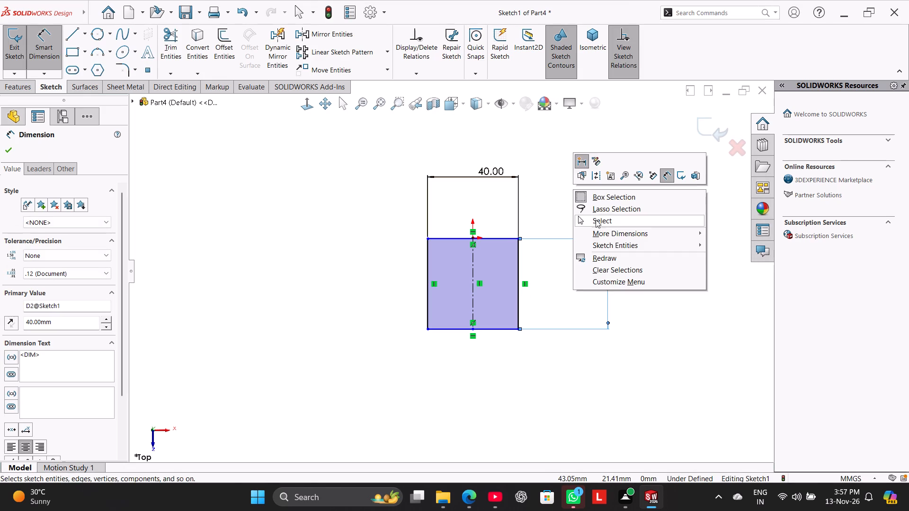
left_click(598, 220)
left_click(581, 196)
Test-move the rectangle's upper edge off the origin, and make that edge coincident with the origin.
left_click_drag(510, 237, 505, 258)
left_click(275, 223)
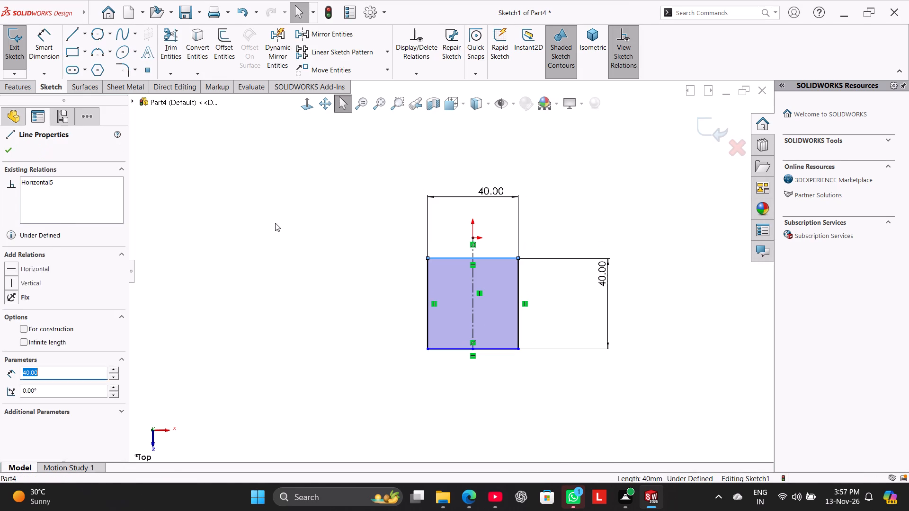
left_click(494, 261, "ctrl")
left_click(473, 239, "ctrl")
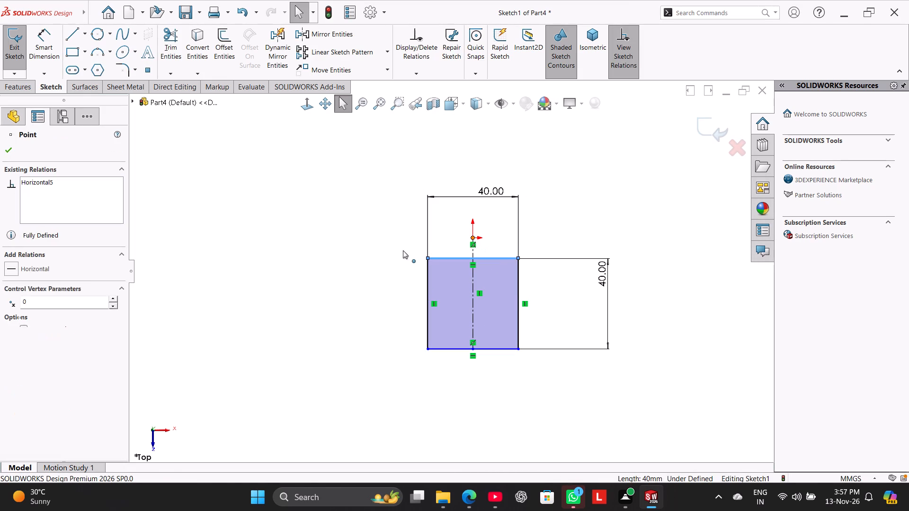
left_click(42, 326)
left_click(169, 269)
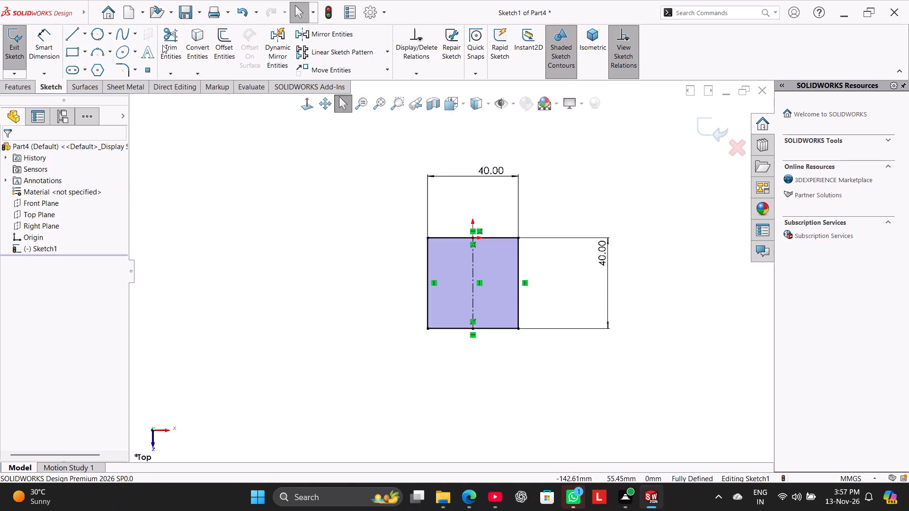
Draw a line from the rectangle's lower-left corner, a tangent arc of about 7.8 mm radius, and a line back to the lower-right corner.
left_click(71, 29)
scroll(485, 327, "down", 4)
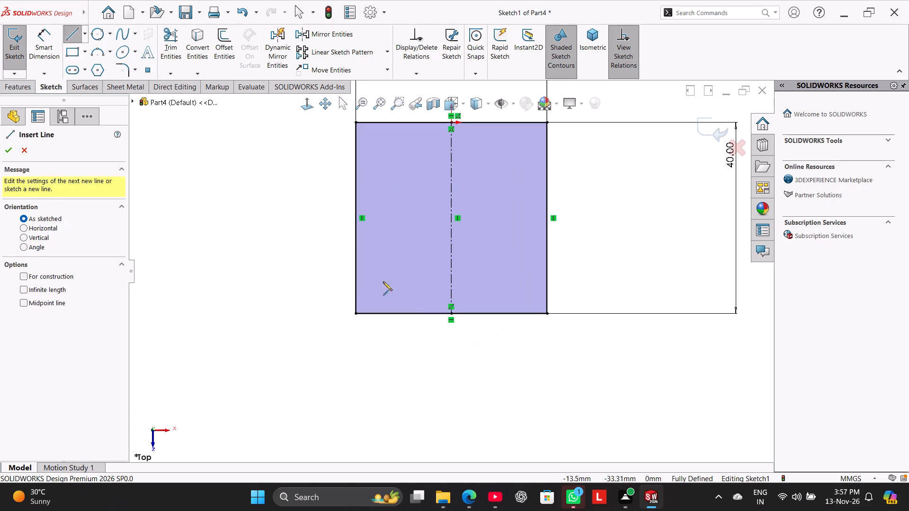
left_click(354, 314)
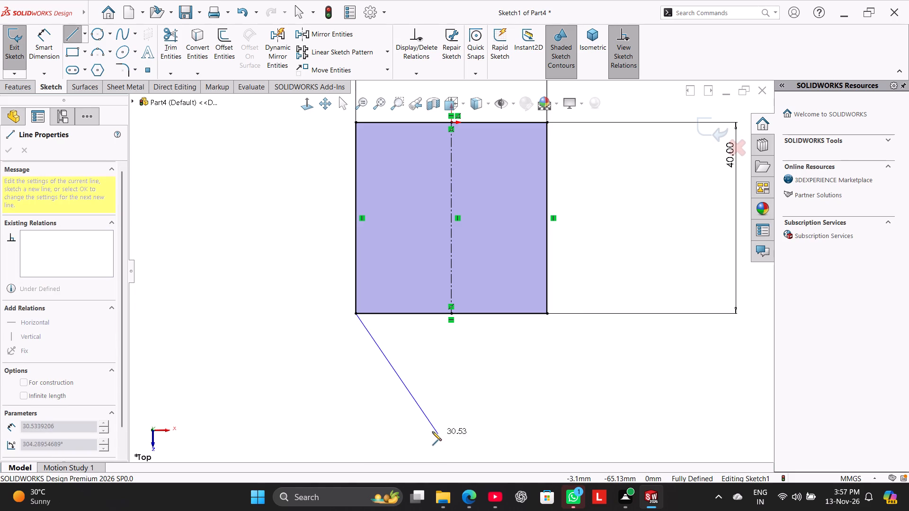
left_click(419, 417)
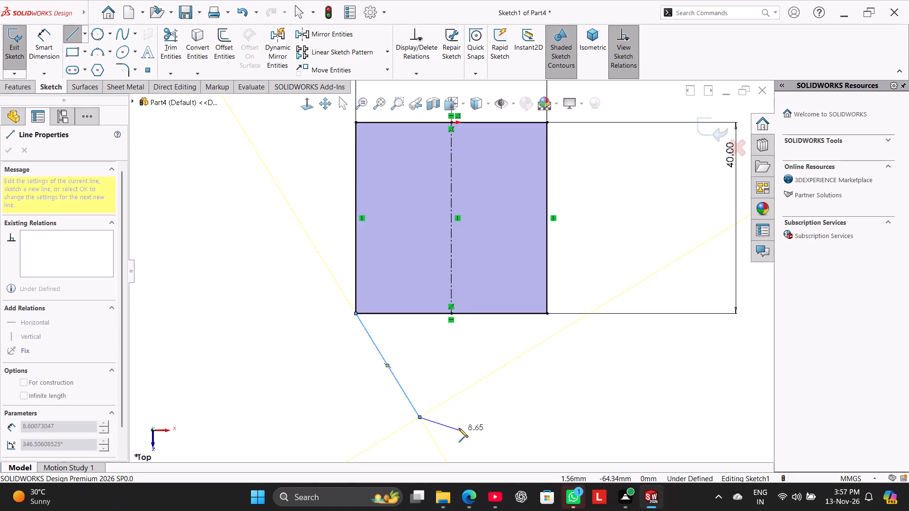
left_click(483, 418)
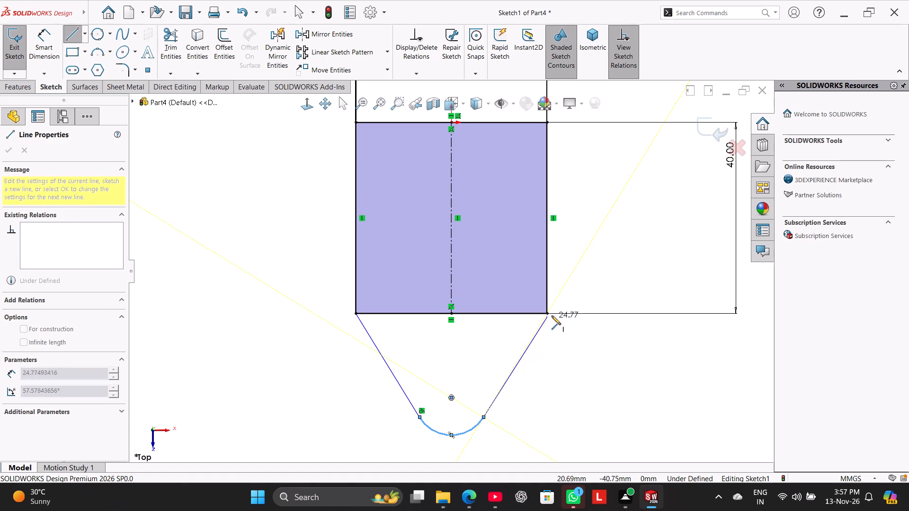
left_click(549, 315)
right_click(562, 346)
left_click(579, 353)
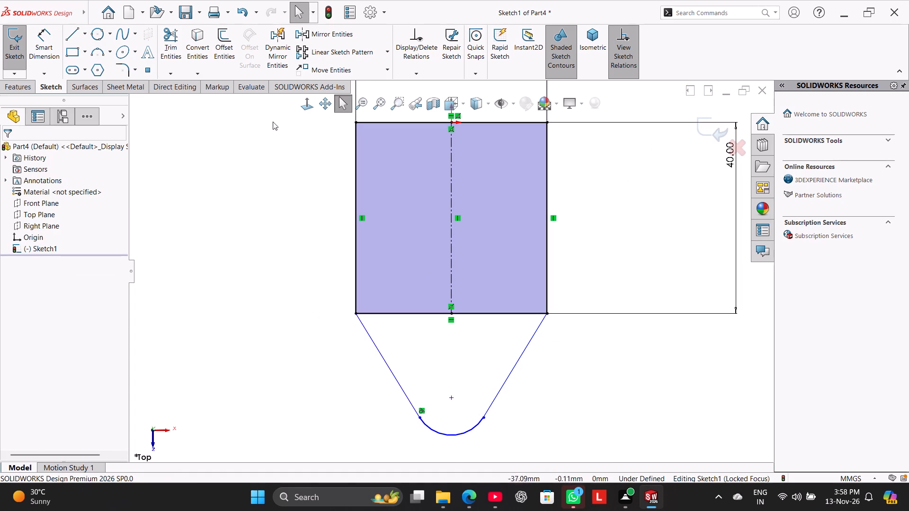
Trim away the rectangle's lower edge on both sides of the centerline to merge the rectangle with the pointed tip.
left_click(173, 35)
left_click_drag(391, 271, 418, 340)
left_click_drag(472, 296, 462, 323)
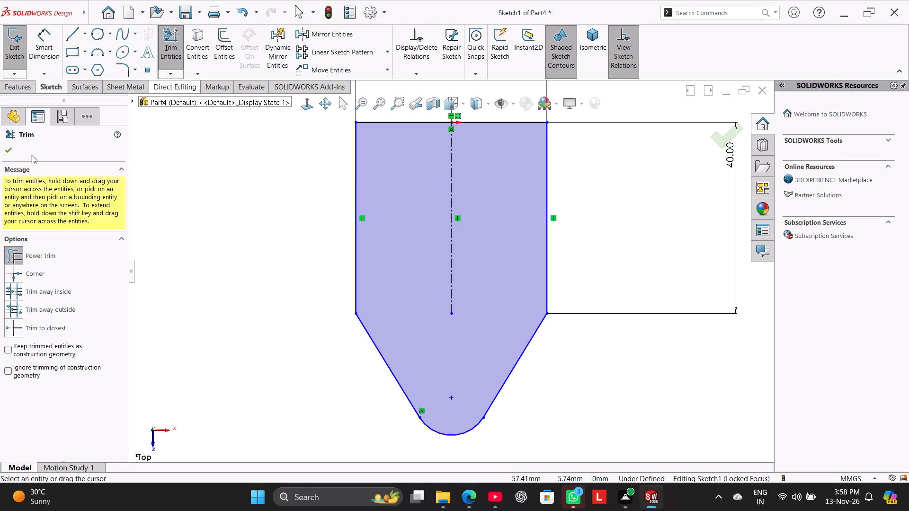
left_click(8, 145)
Extend the centerline's lower endpoint to the centre of the tip arc.
left_click_drag(452, 314, 442, 396)
left_click(328, 368)
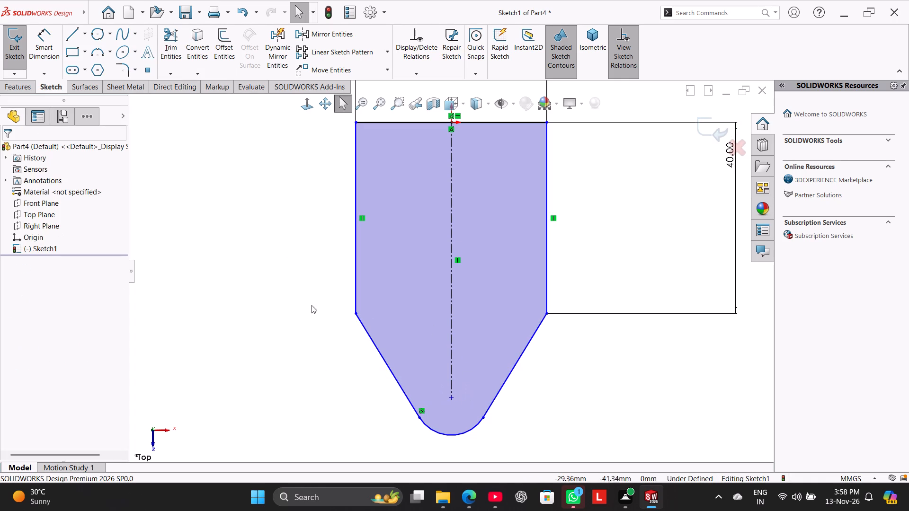
Dimension the tip arc's radius to 7 mm.
left_click_drag(52, 40, 52, 44)
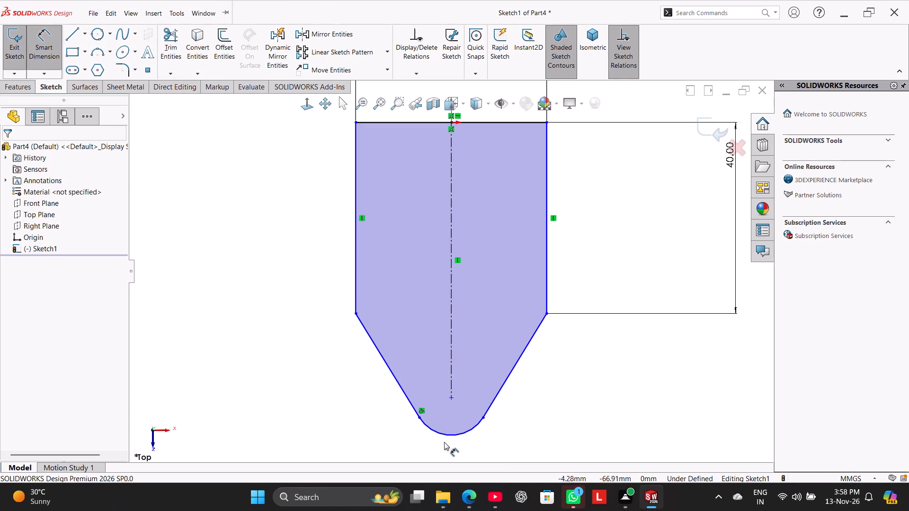
left_click(448, 436)
left_click(355, 441)
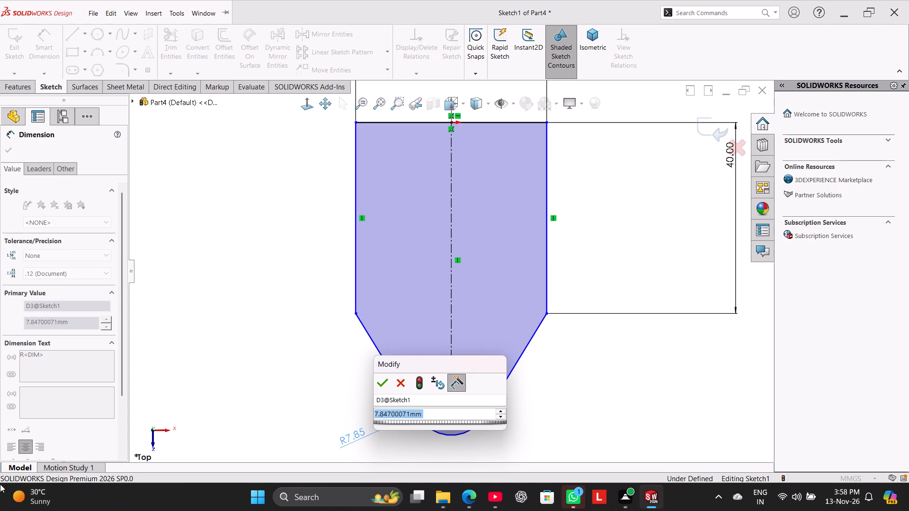
key("7")
key("Return")
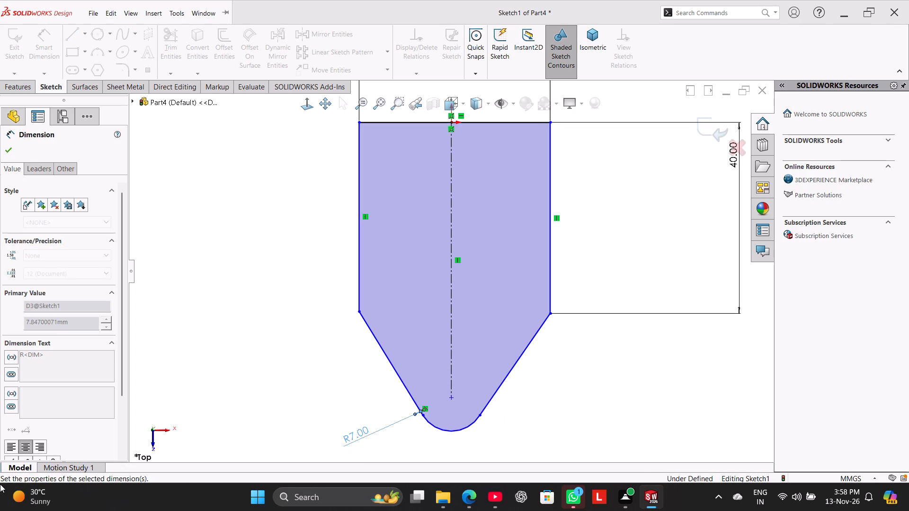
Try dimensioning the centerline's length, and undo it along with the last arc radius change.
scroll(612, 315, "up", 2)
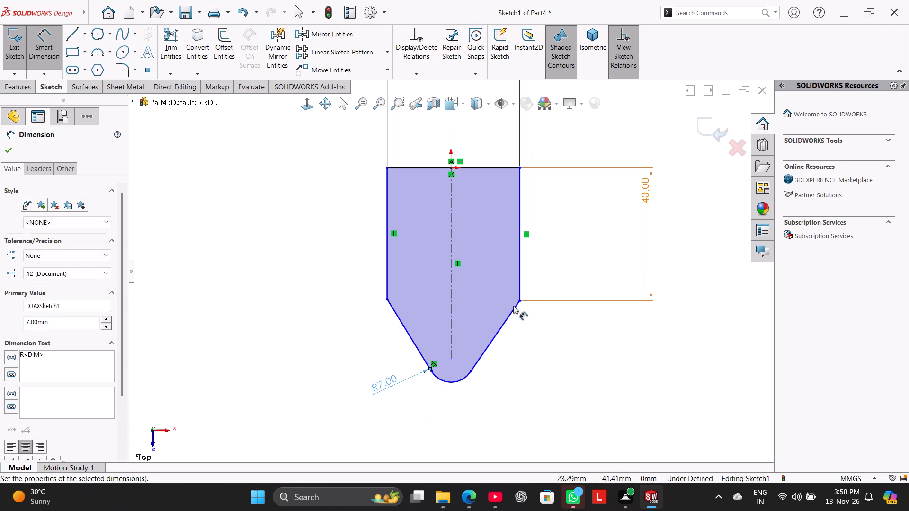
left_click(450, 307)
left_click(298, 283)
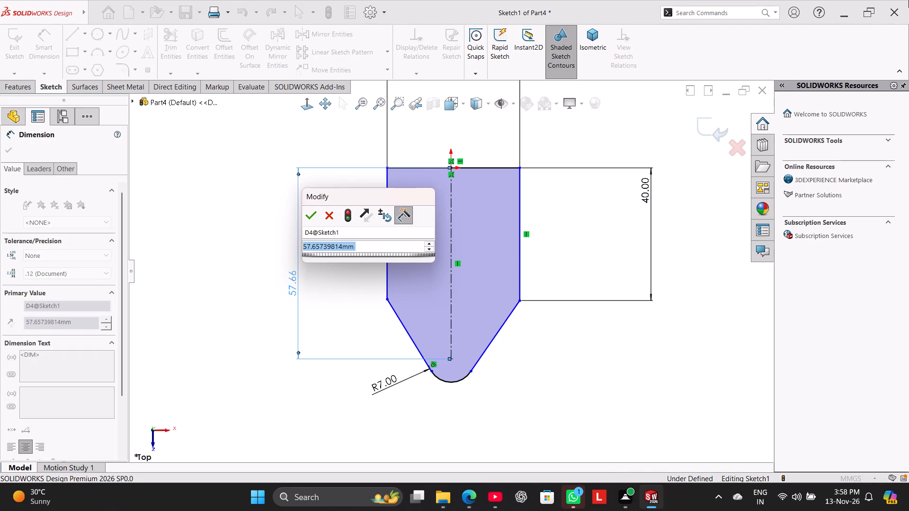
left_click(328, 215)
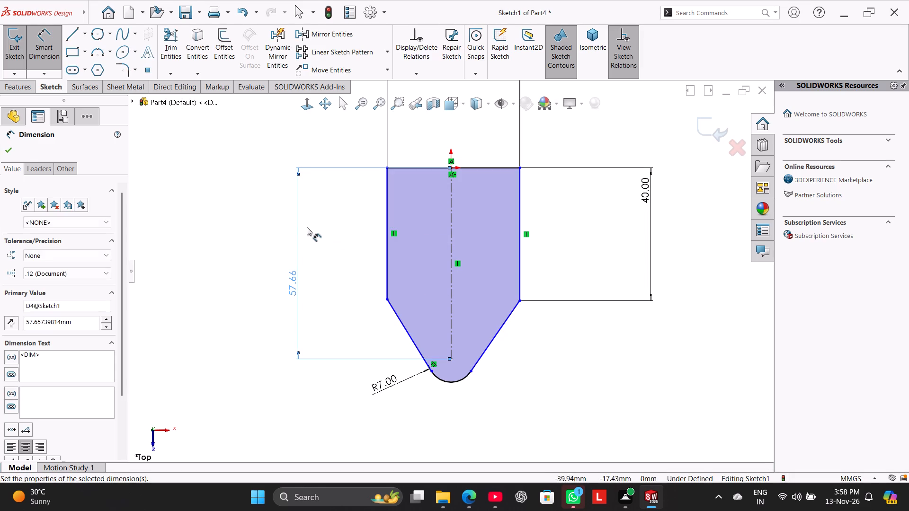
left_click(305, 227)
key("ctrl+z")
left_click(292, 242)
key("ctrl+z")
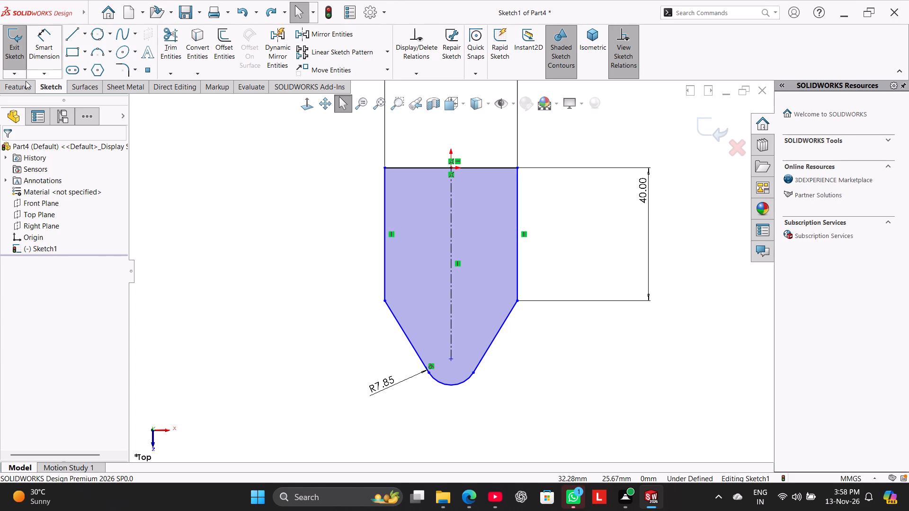
Add a 225° outer angle dimension between the right vertical edge and the adjoining sloped line.
left_click(45, 44)
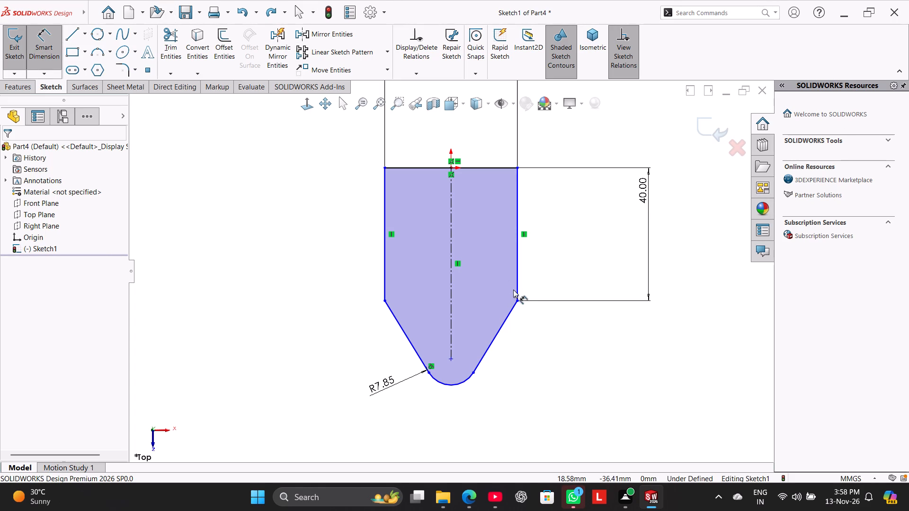
left_click(515, 291)
left_click(509, 317)
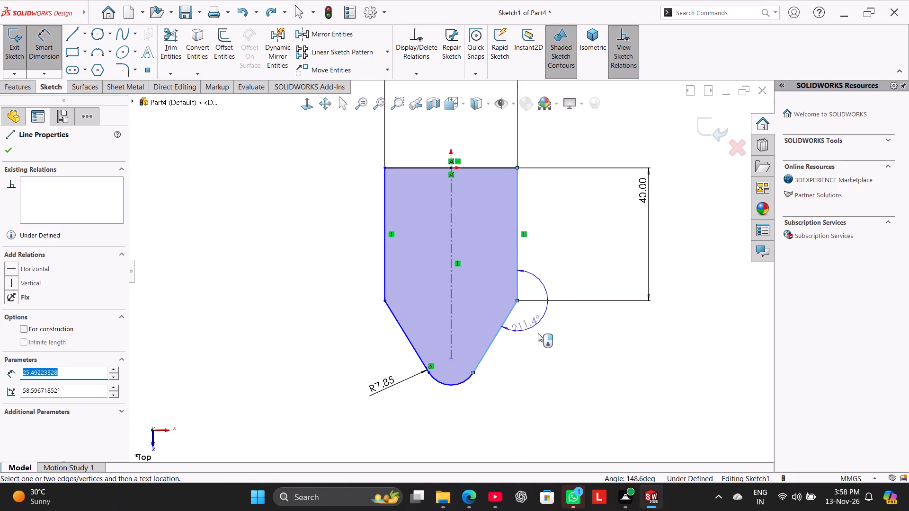
left_click(526, 344)
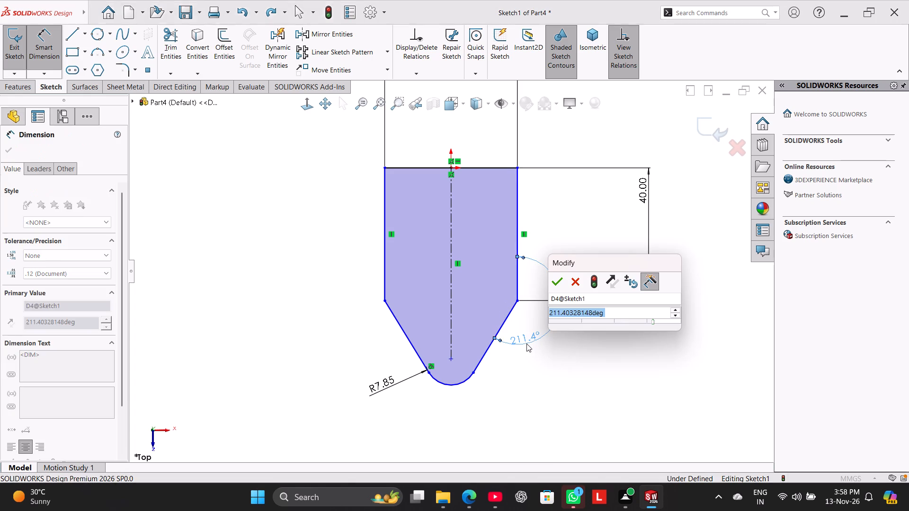
type("225")
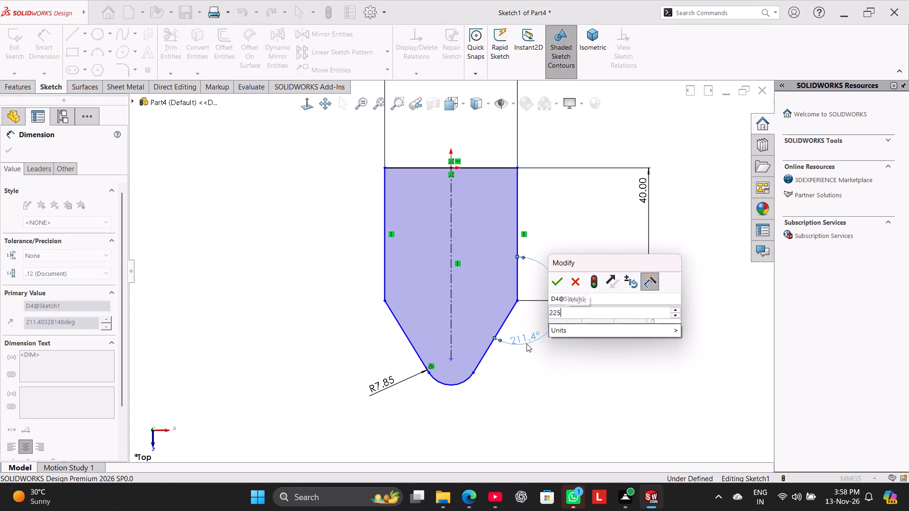
key("Return")
right_click(633, 340)
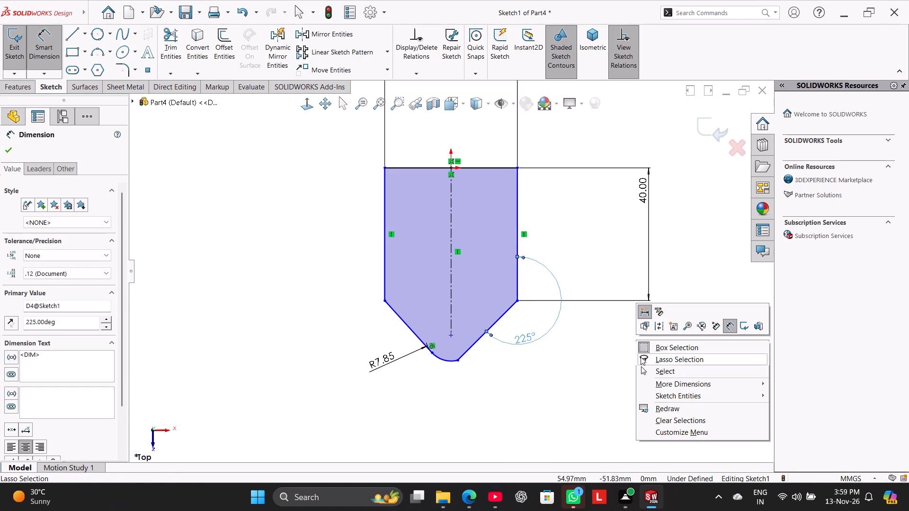
left_click(647, 367)
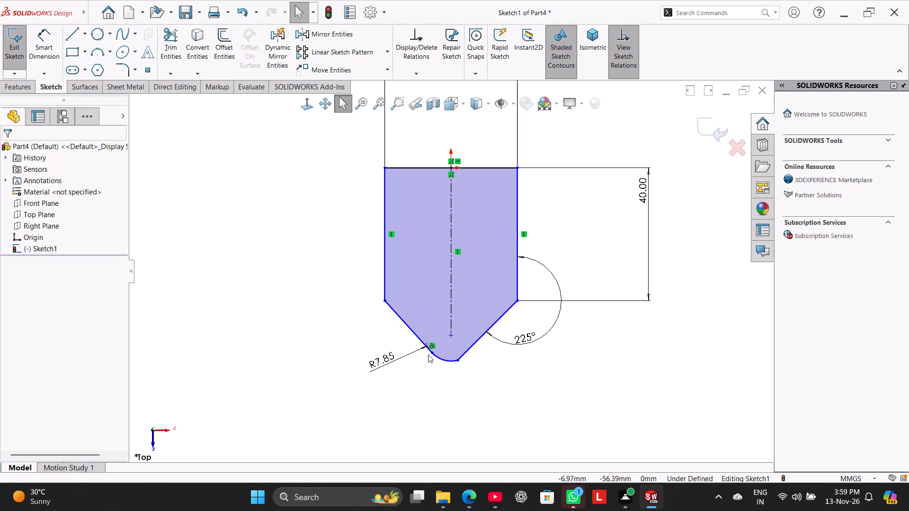
Make the two sloped lines symmetric about the vertical centerline.
left_click(493, 322, "ctrl")
left_click(405, 323, "ctrl")
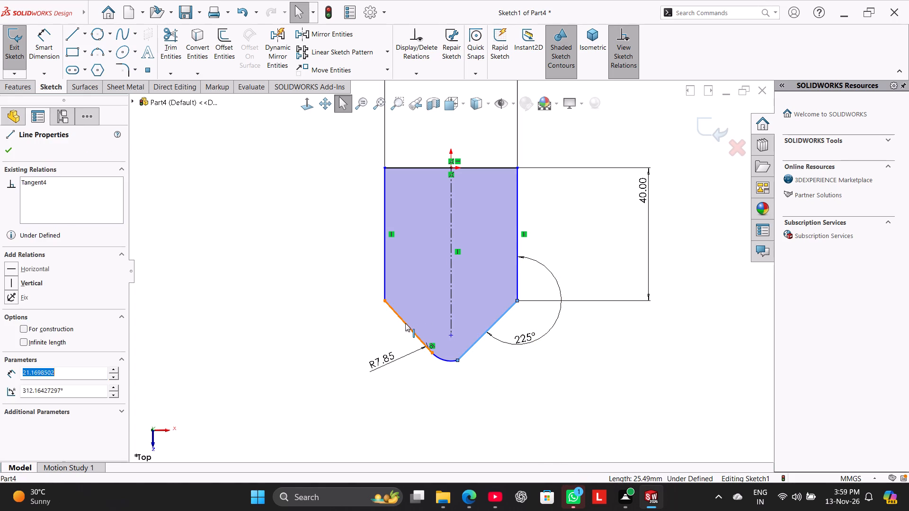
left_click(449, 278, "ctrl")
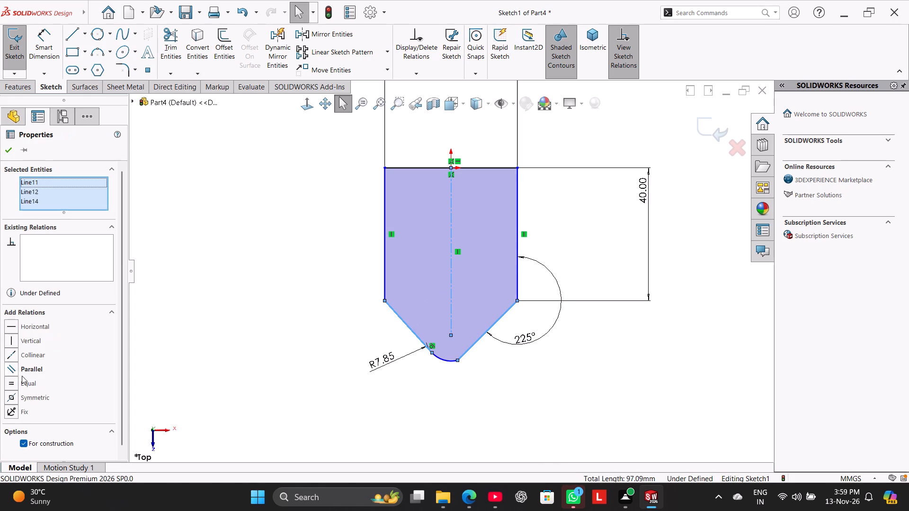
left_click(29, 399)
left_click(230, 250)
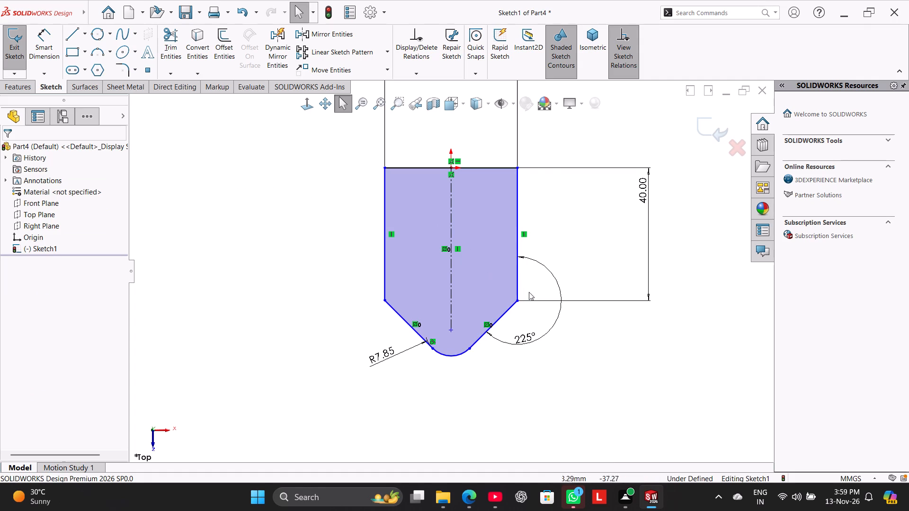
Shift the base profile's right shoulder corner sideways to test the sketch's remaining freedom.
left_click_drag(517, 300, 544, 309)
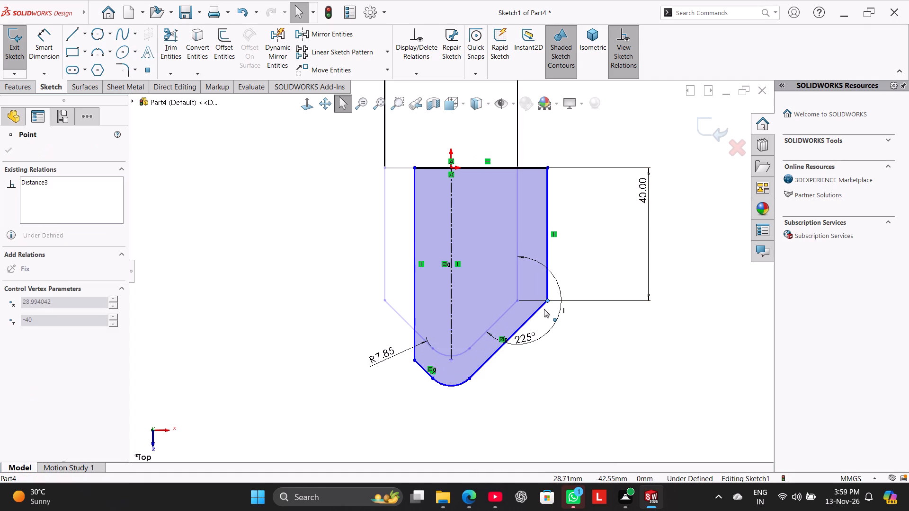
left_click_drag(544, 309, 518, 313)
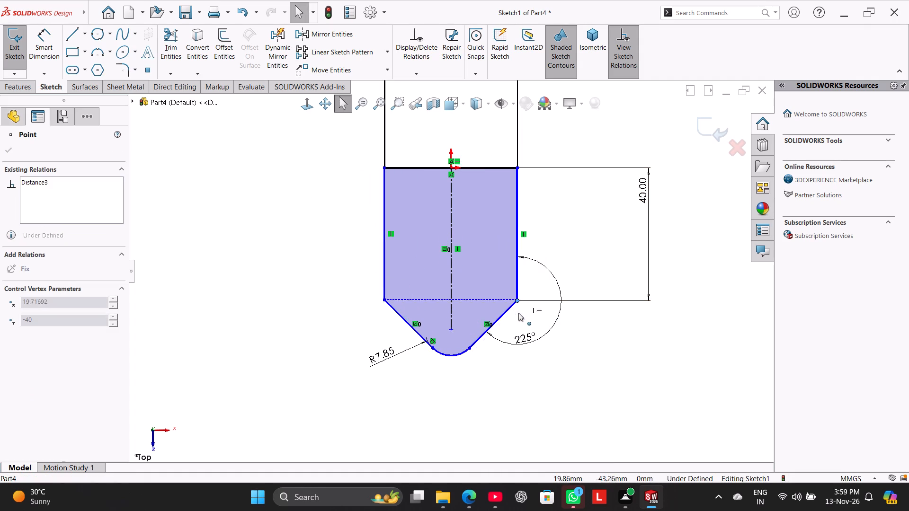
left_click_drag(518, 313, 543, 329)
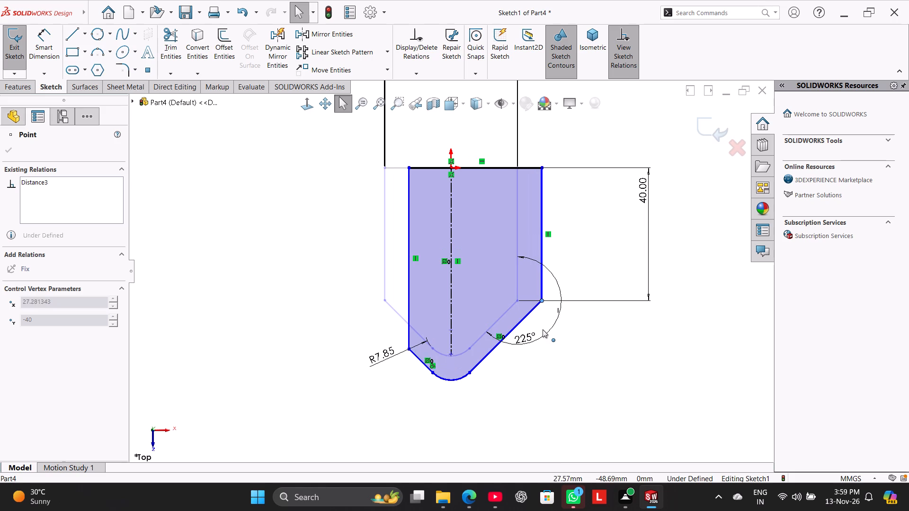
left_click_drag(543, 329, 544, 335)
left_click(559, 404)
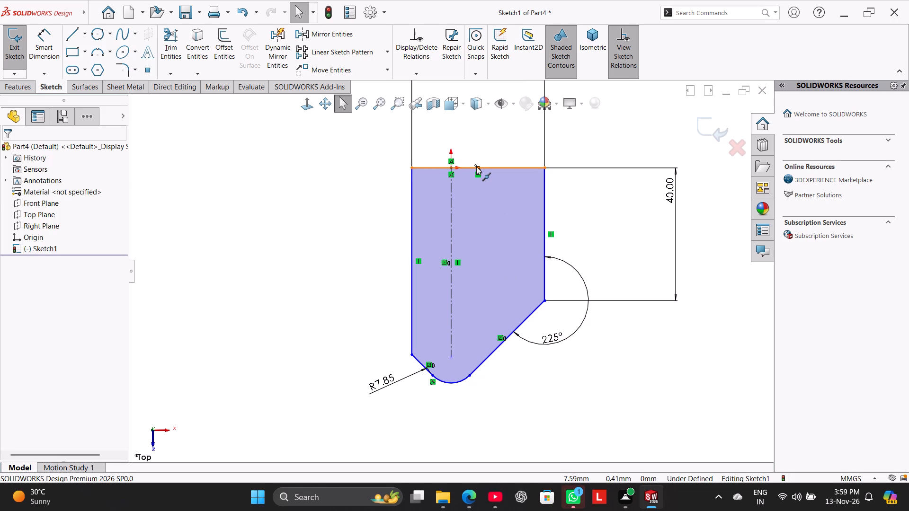
Make the midpoint of the base profile's top edge coincident with the vertical centerline.
left_click(476, 167, "ctrl")
left_click(450, 205, "ctrl")
left_click(37, 332)
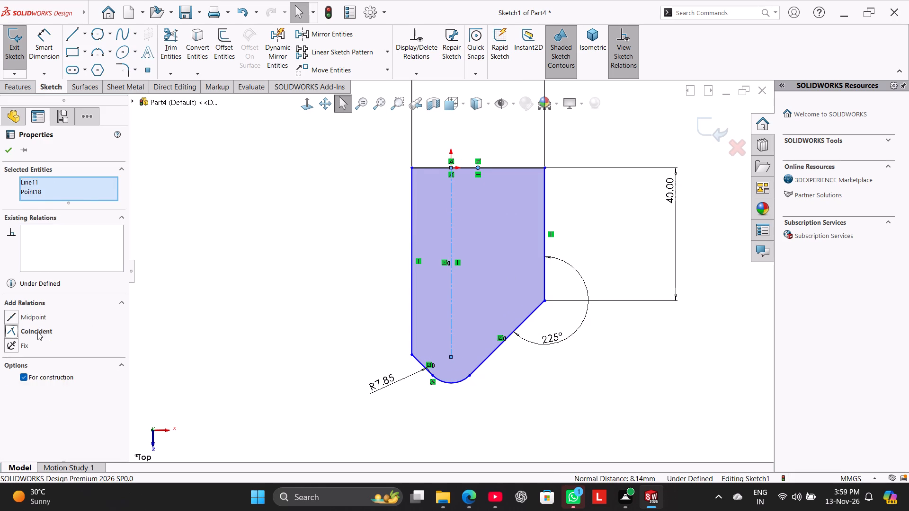
left_click(209, 264)
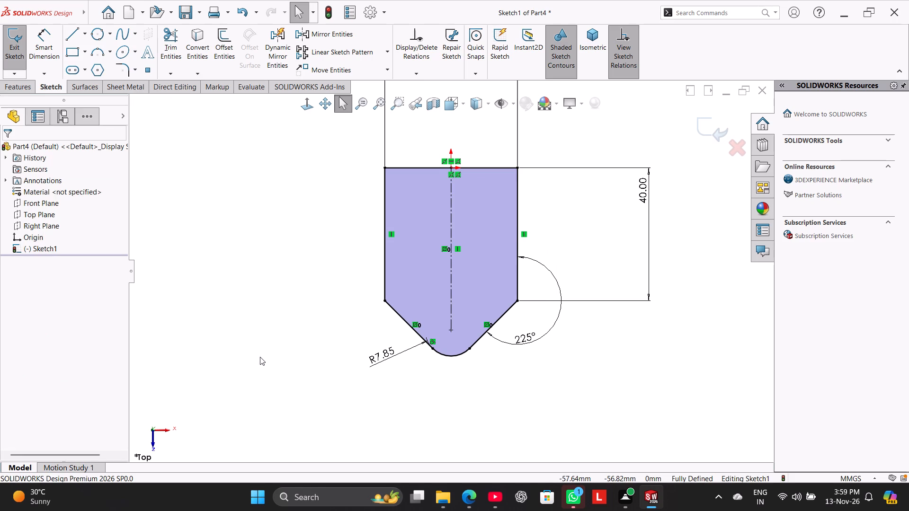
Reposition the tip arc's radius dimension below the pointed end of the profile.
left_click_drag(384, 355, 409, 388)
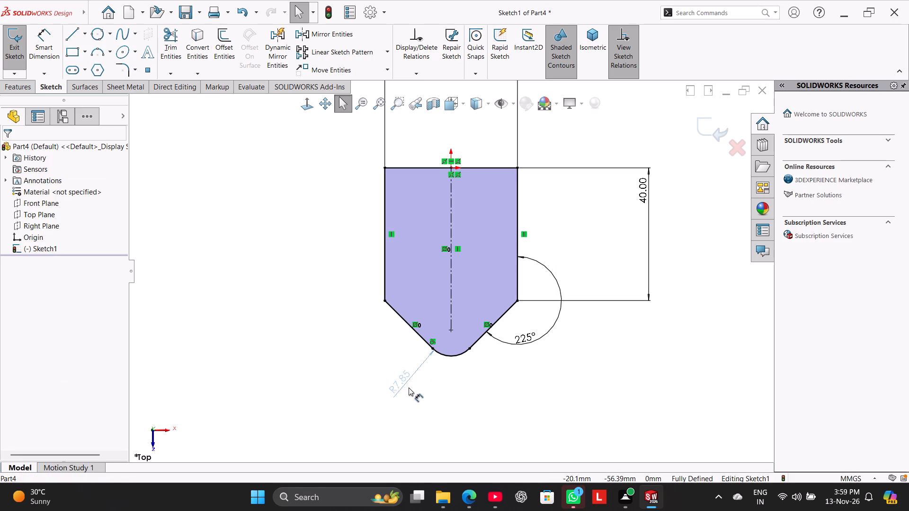
left_click_drag(409, 388, 415, 394)
left_click(320, 342)
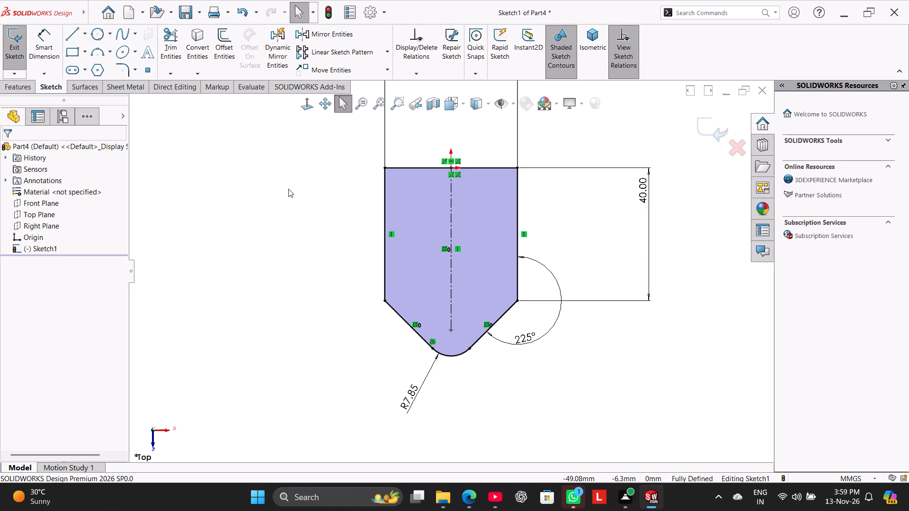
Extrude the pointed base profile as a blind boss to a depth of 6 mm.
scroll(301, 229, "up", 2)
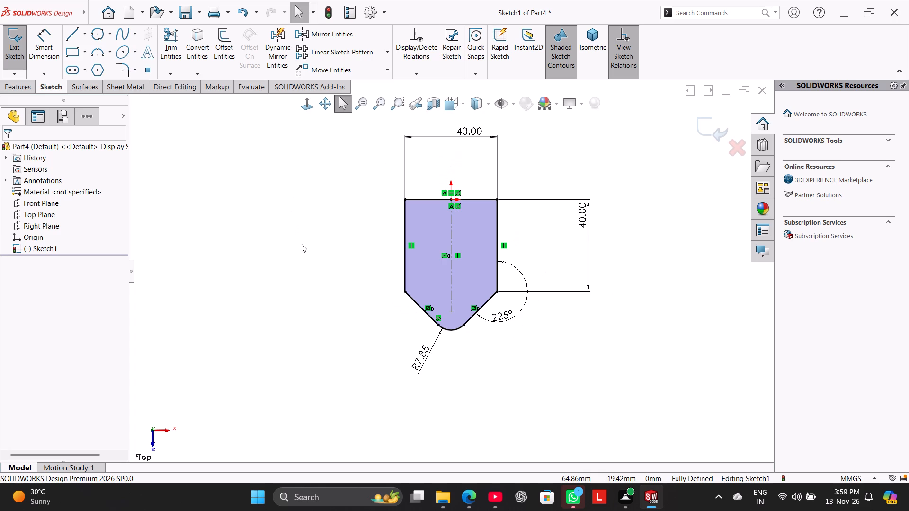
left_click(11, 84)
left_click(12, 51)
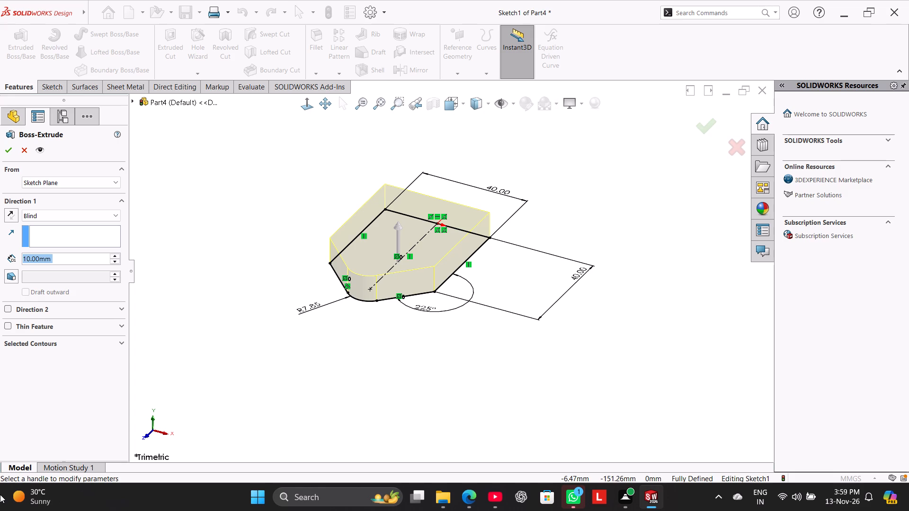
key("6")
key("Return")
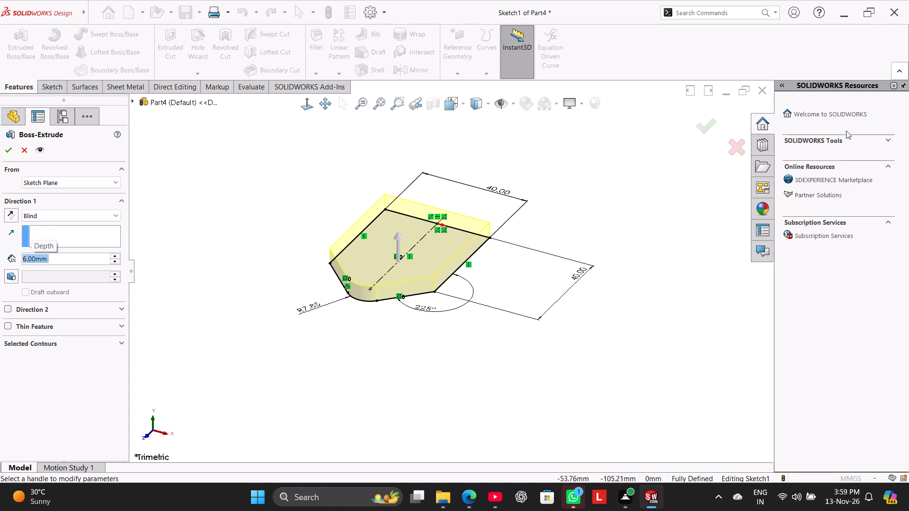
left_click(5, 148)
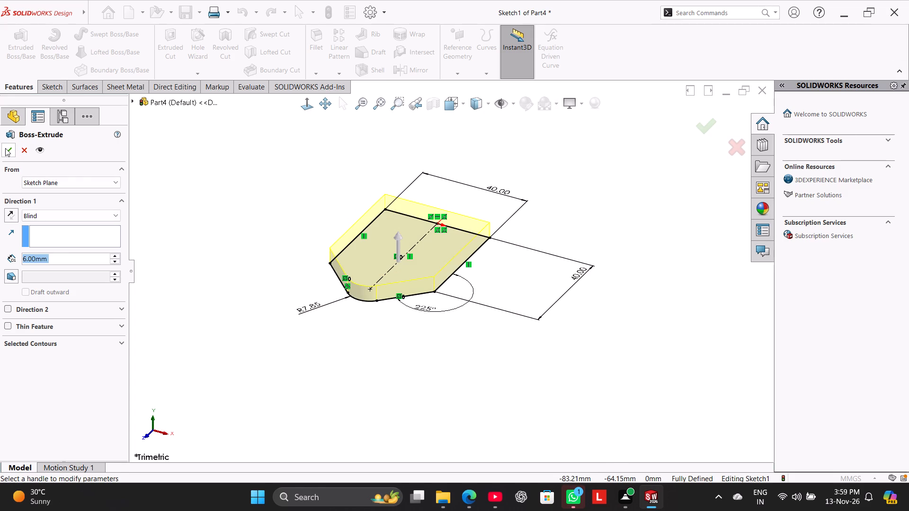
left_click(200, 184)
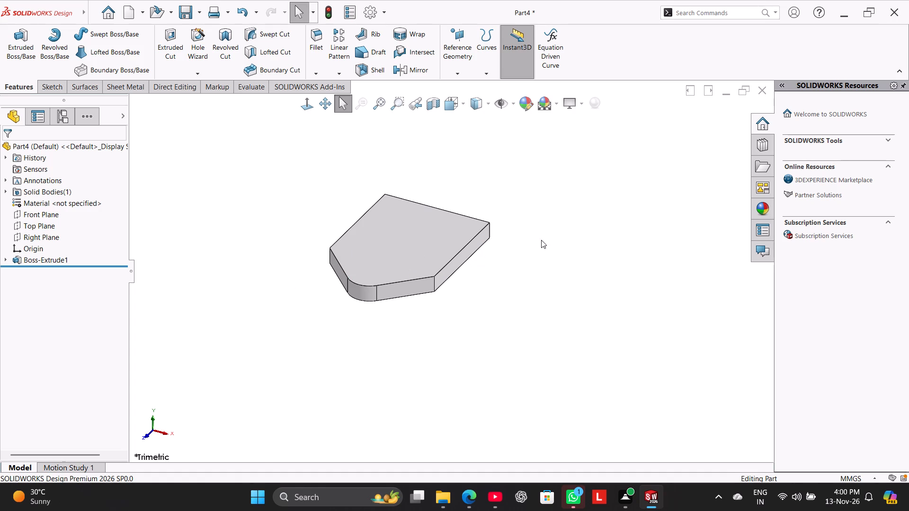
Start a new sketch on the base's straight side face on the +X side.
left_click(473, 249)
left_click(516, 220)
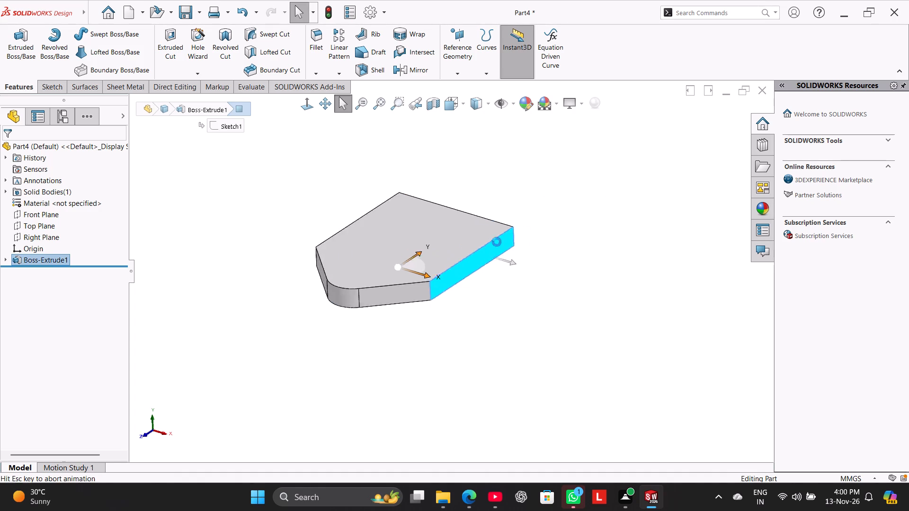
left_click(332, 351)
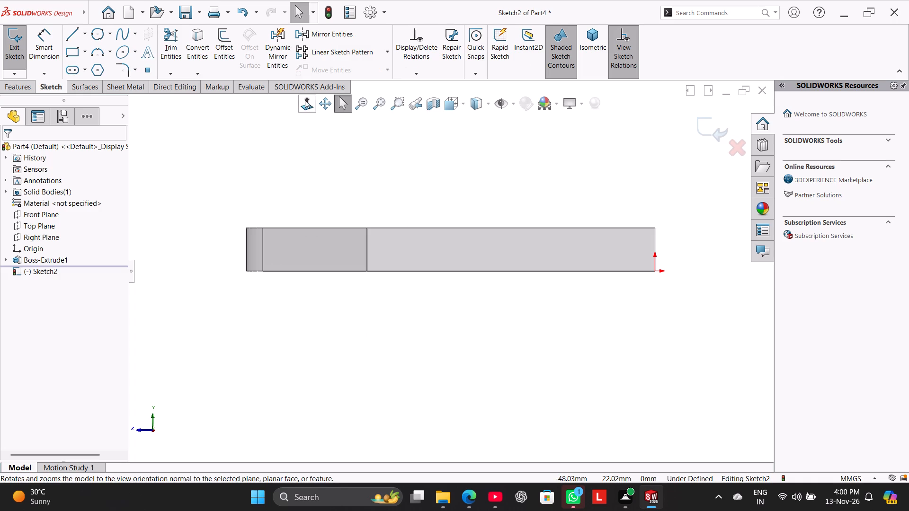
left_click(305, 100)
left_click(305, 104)
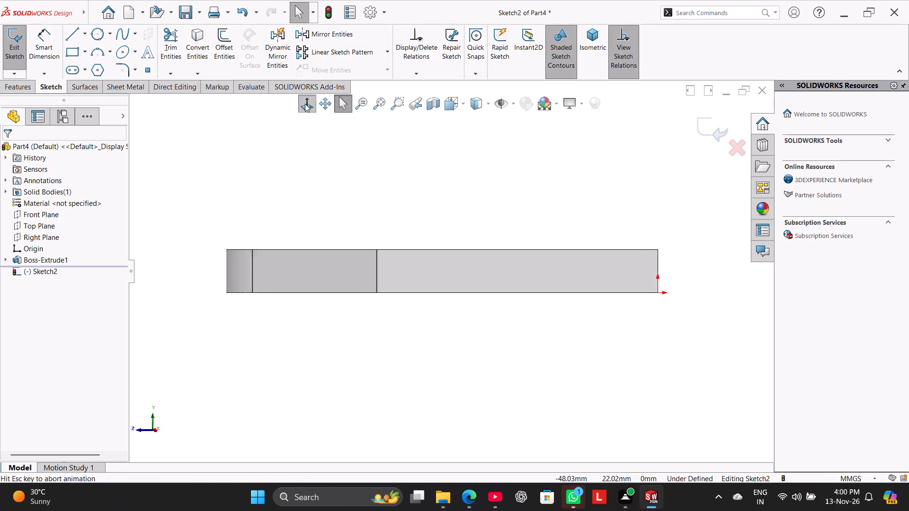
left_click(305, 104)
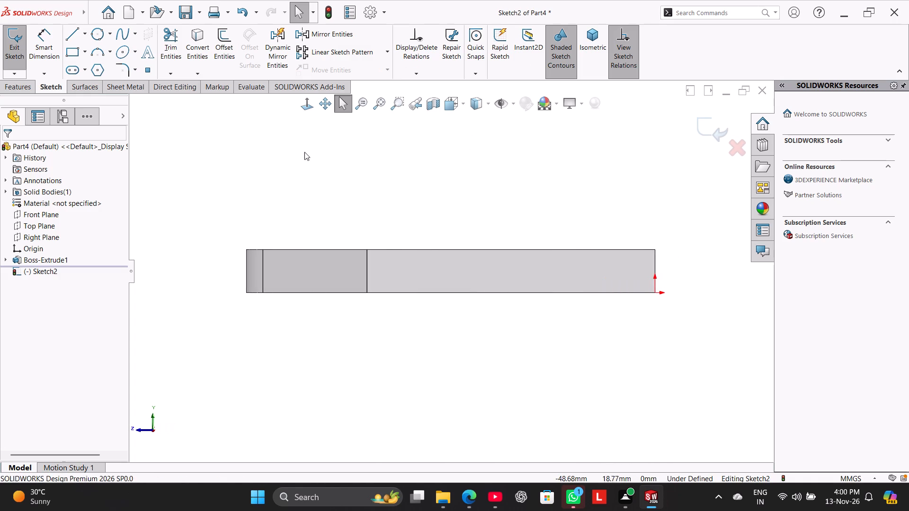
middle_click_drag(320, 163, 324, 193)
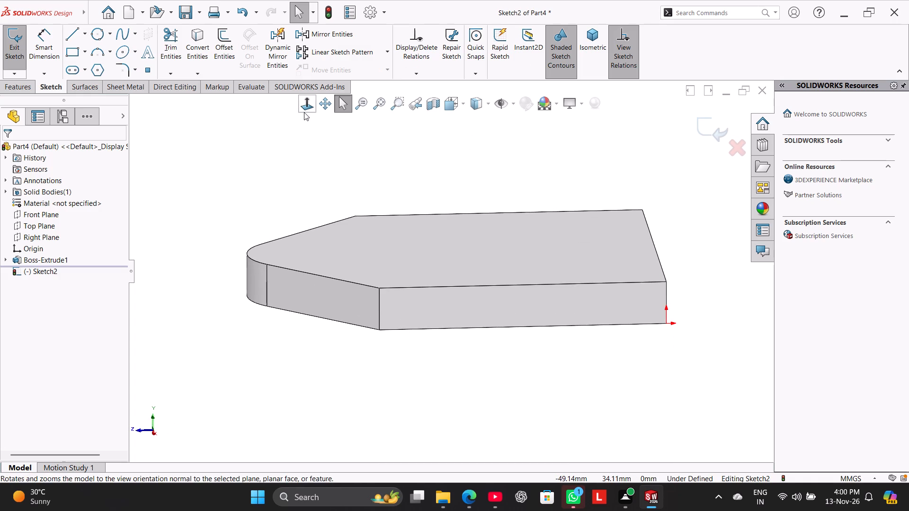
left_click(304, 112)
left_click(305, 105)
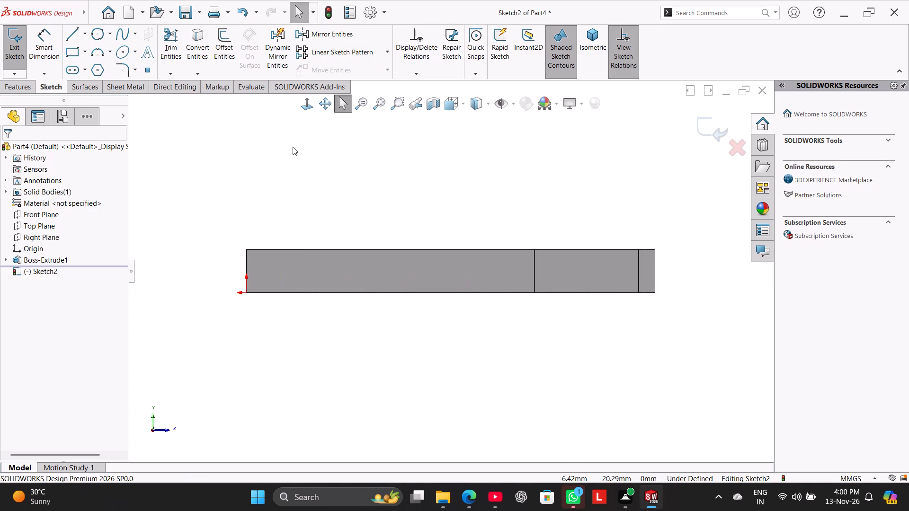
middle_click_drag(293, 147, 293, 181)
left_click(303, 110)
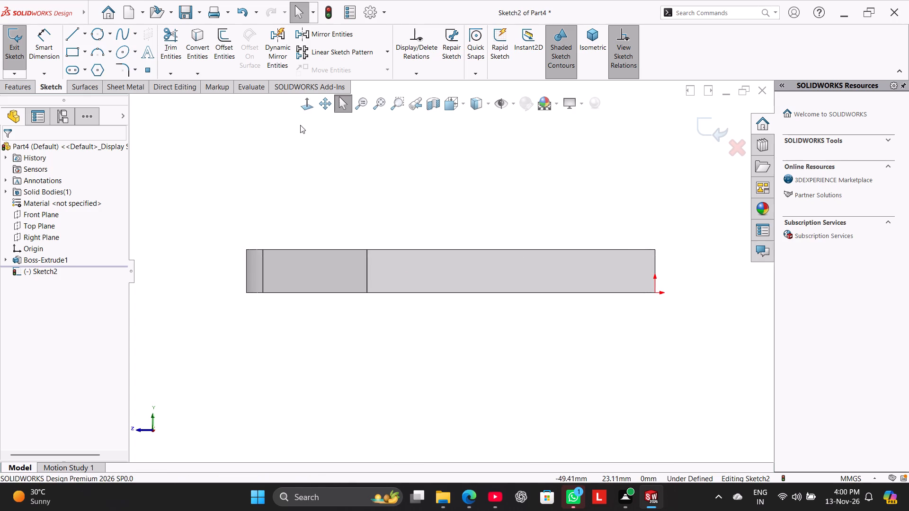
left_click(304, 104)
middle_click_drag(301, 142, 309, 159)
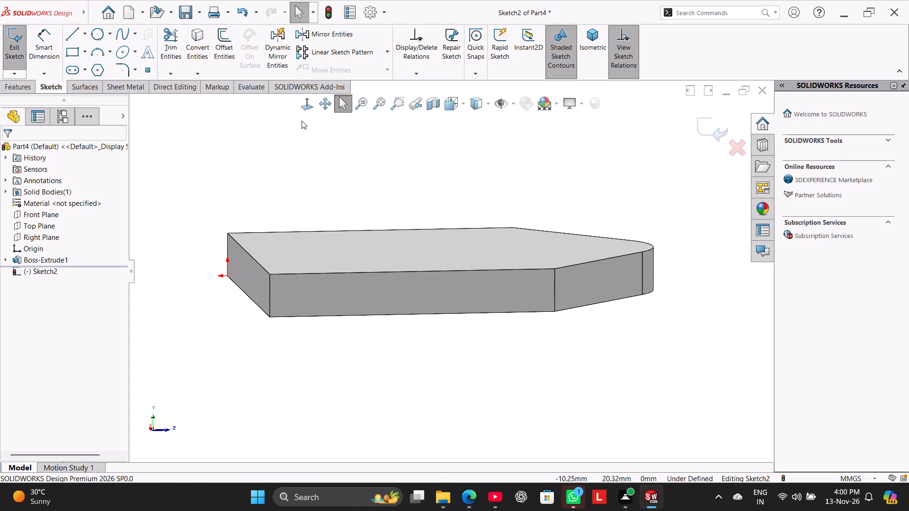
left_click(304, 105)
left_click(304, 105)
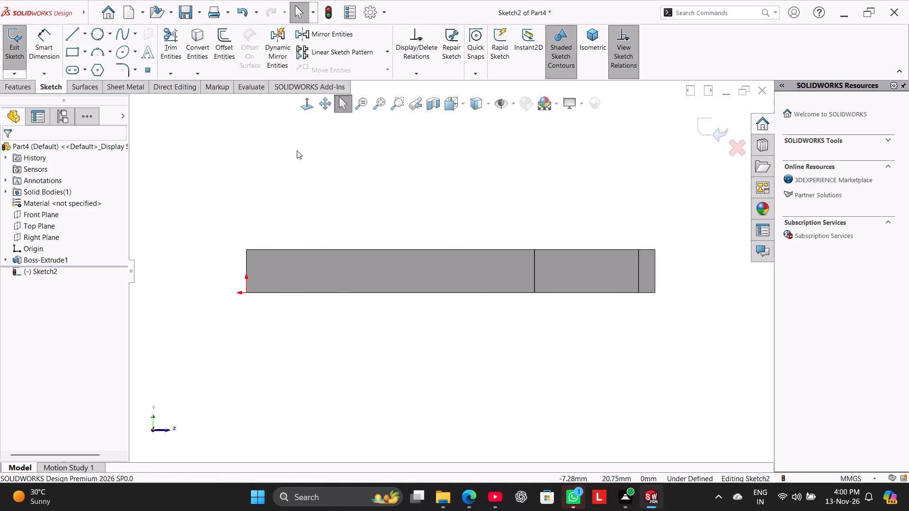
left_click(224, 344)
Sketch a closed rectangle of lines about 5.5 mm wide and 27.5 mm tall, rising from the base's top back corner.
left_click(72, 35)
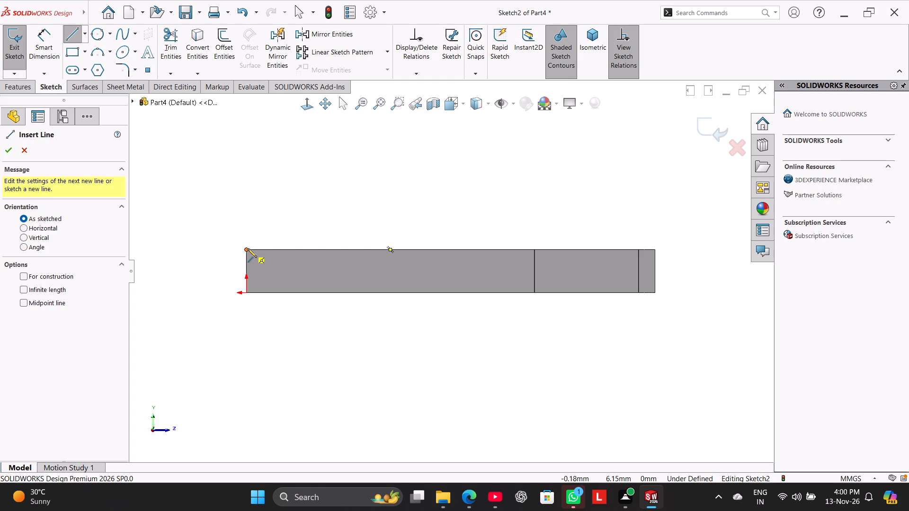
left_click(248, 248)
scroll(259, 150, "up", 2)
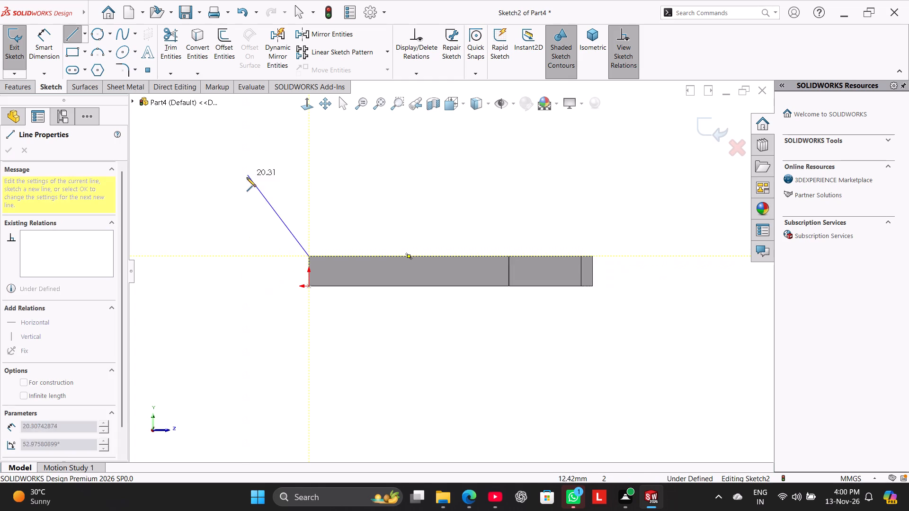
left_click(309, 119)
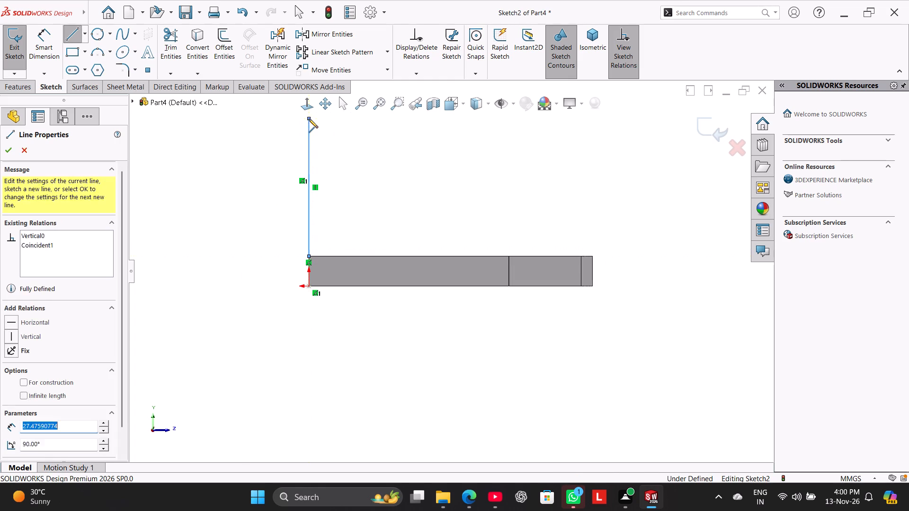
left_click(336, 120)
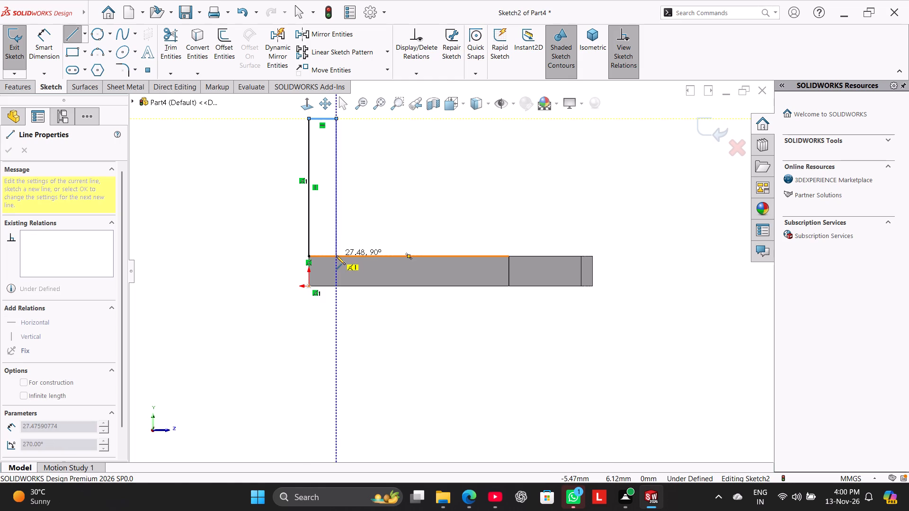
left_click(336, 255)
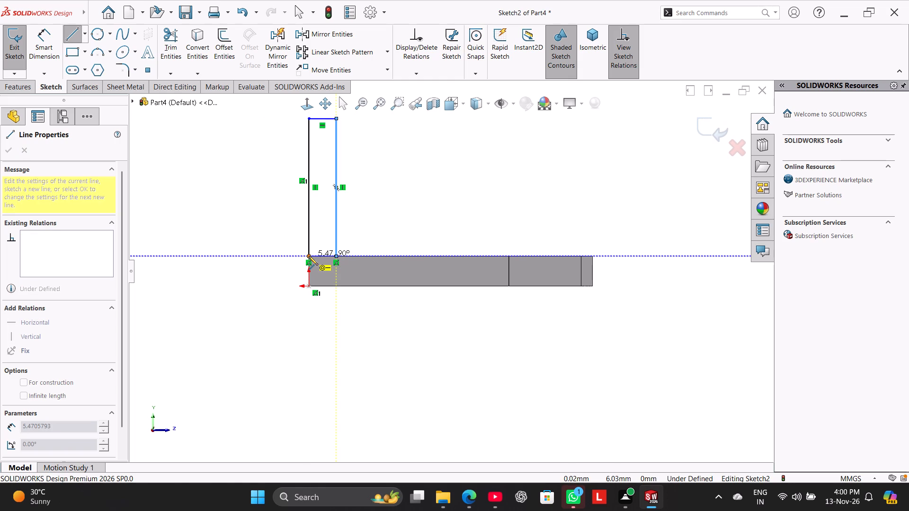
left_click(309, 256)
right_click(261, 238)
left_click(279, 244)
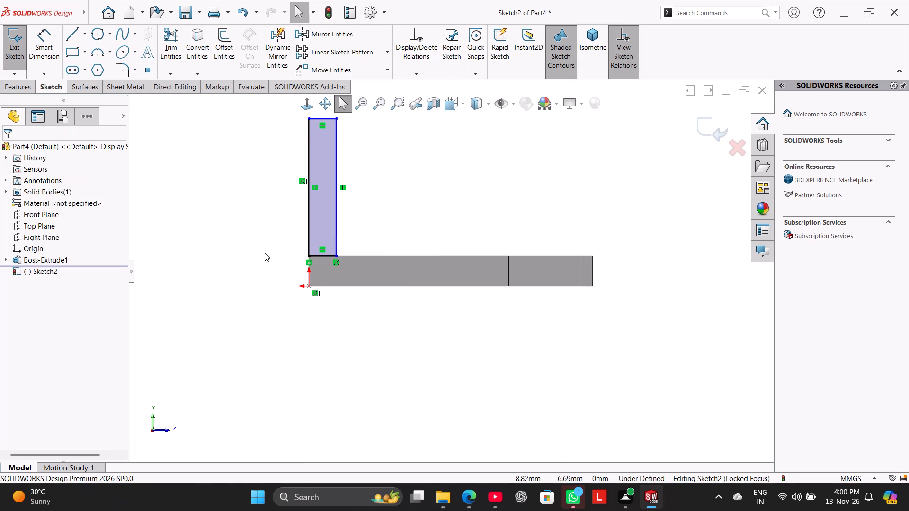
Dimension the back wall rectangle to 25 mm high and 5 mm wide.
left_click(38, 40)
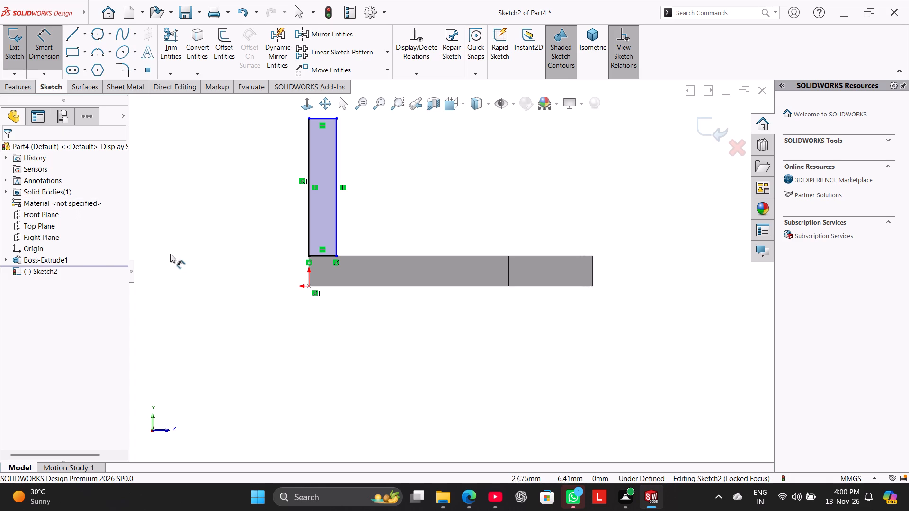
left_click(308, 228)
left_click(259, 222)
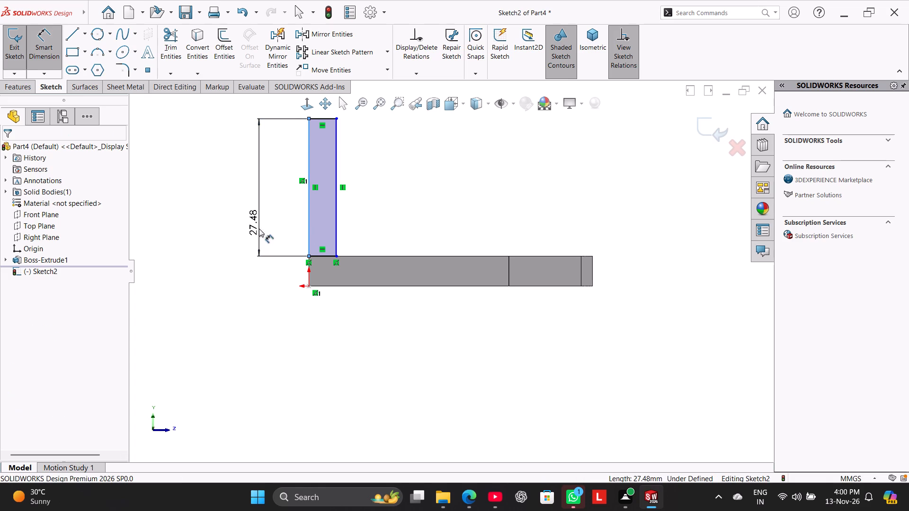
type("25")
key("Return")
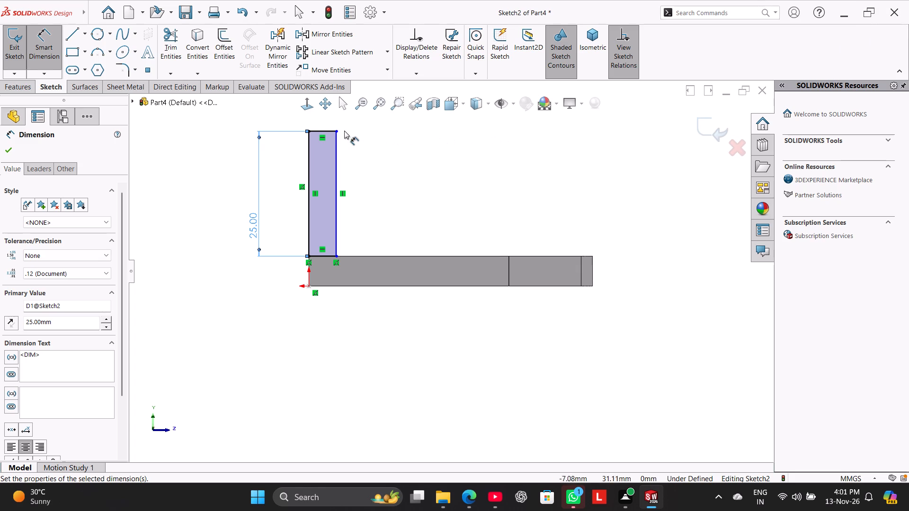
left_click(330, 131)
left_click(326, 120)
key("5")
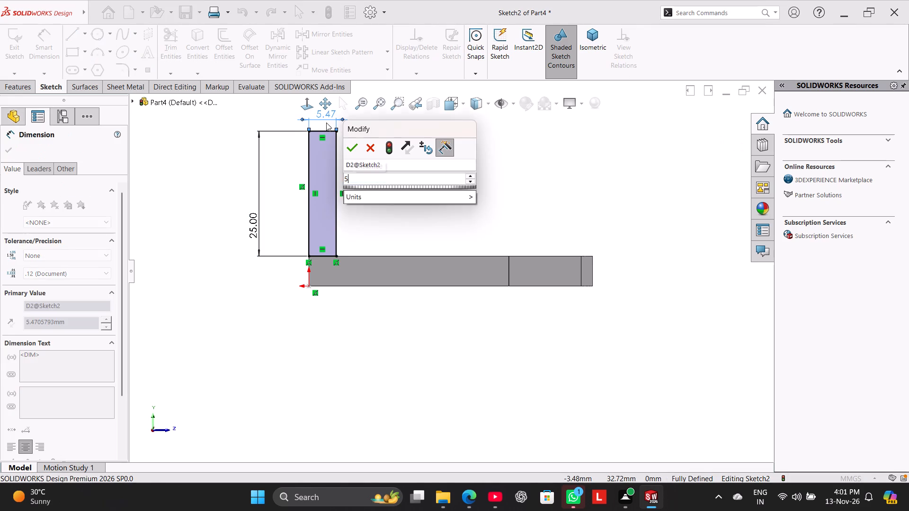
key("Return")
right_click(456, 174)
left_click(481, 212)
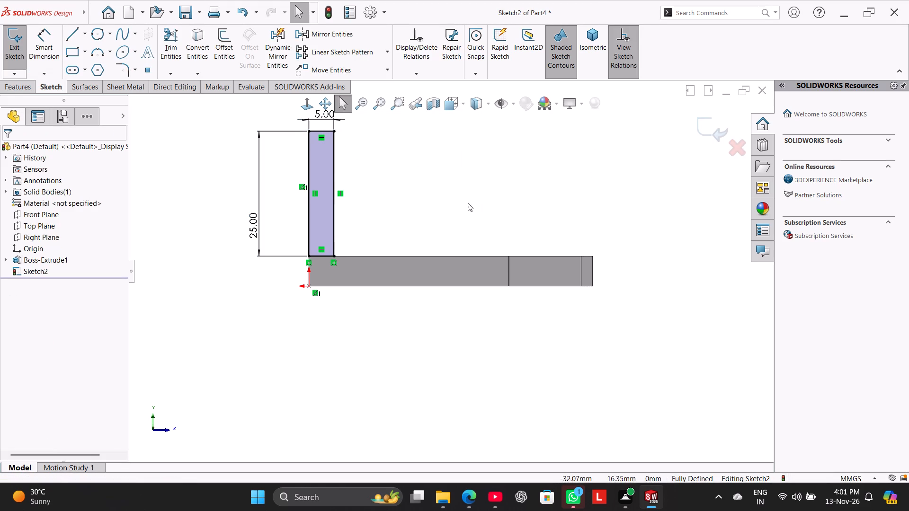
scroll(449, 189, "up", 2)
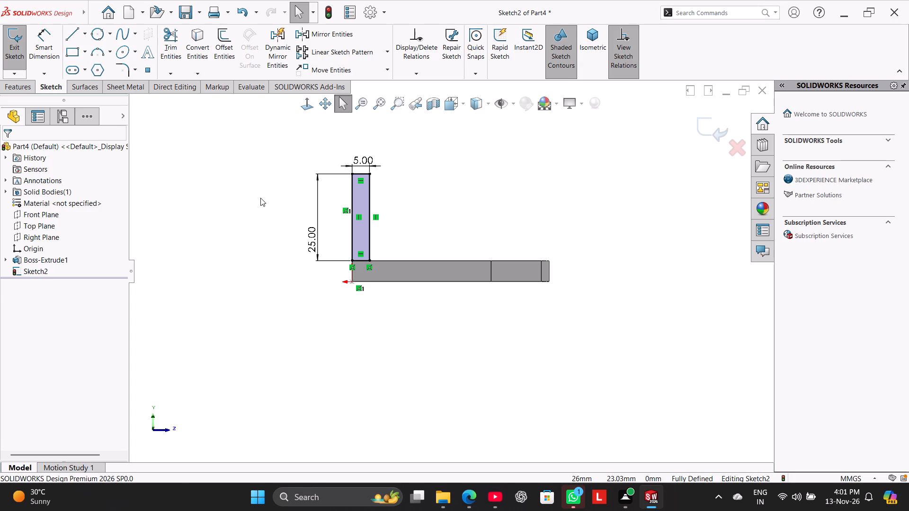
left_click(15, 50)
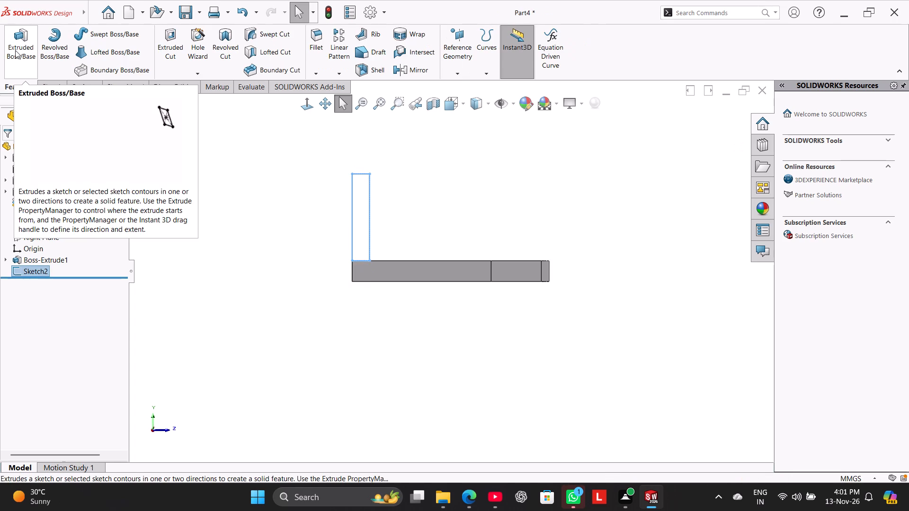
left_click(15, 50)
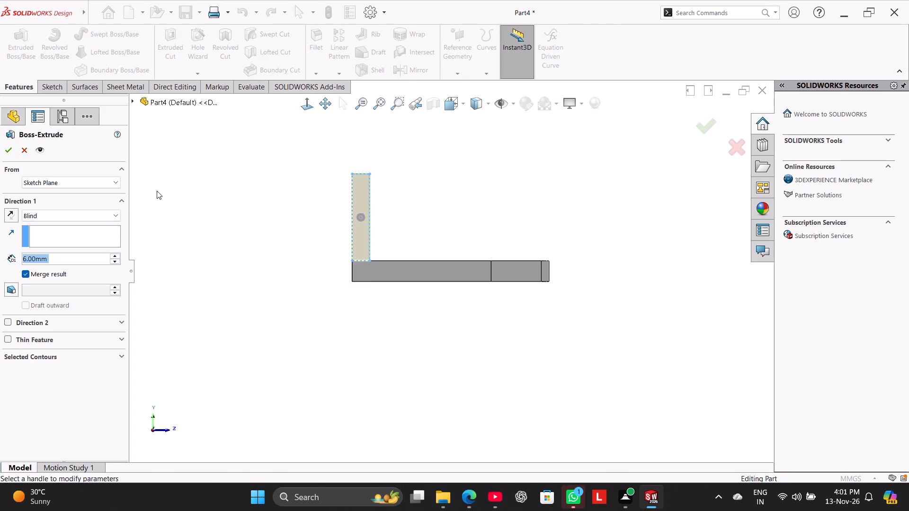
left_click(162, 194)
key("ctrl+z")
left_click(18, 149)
Undo the back wall rectangle's dimensions and lines on the base's side face, back to the bare base.
left_click(168, 216)
key("ctrl+z")
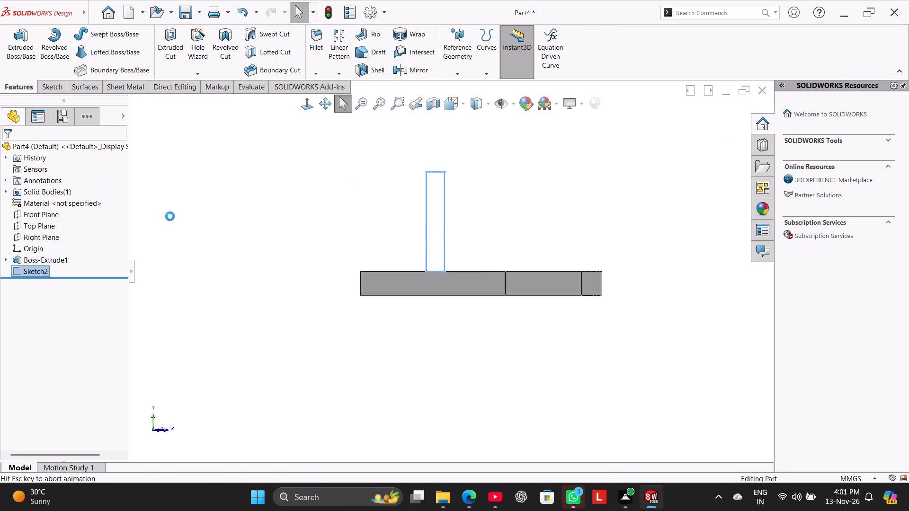
left_click_drag(189, 222, 193, 217)
key("ctrl+z")
left_click(193, 217)
key("ctrl+z")
left_click(193, 217)
key("ctrl+z")
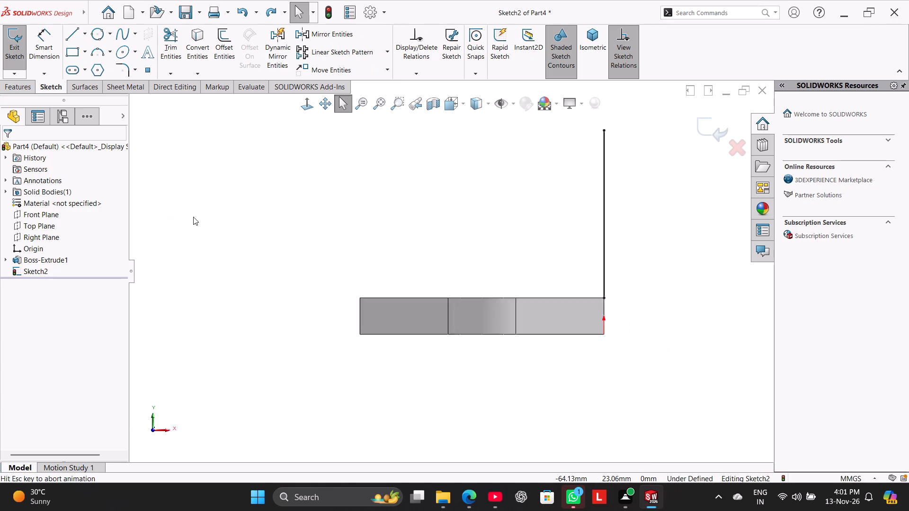
left_click(193, 217)
key("ctrl+z")
left_click(193, 217)
key("ctrl+z")
left_click(193, 217)
key("ctrl+z")
left_click(193, 217)
key("ctrl+z")
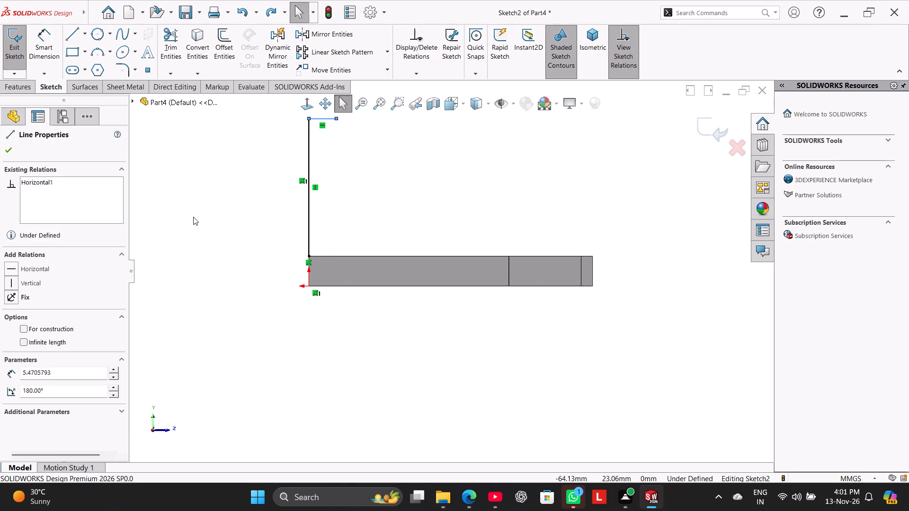
left_click(193, 217)
key("ctrl+z")
left_click(193, 217)
key("ctrl+z")
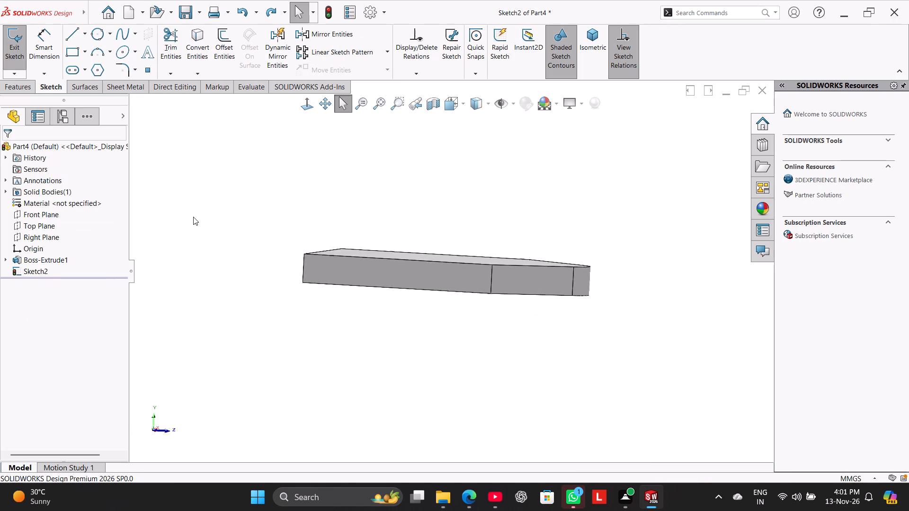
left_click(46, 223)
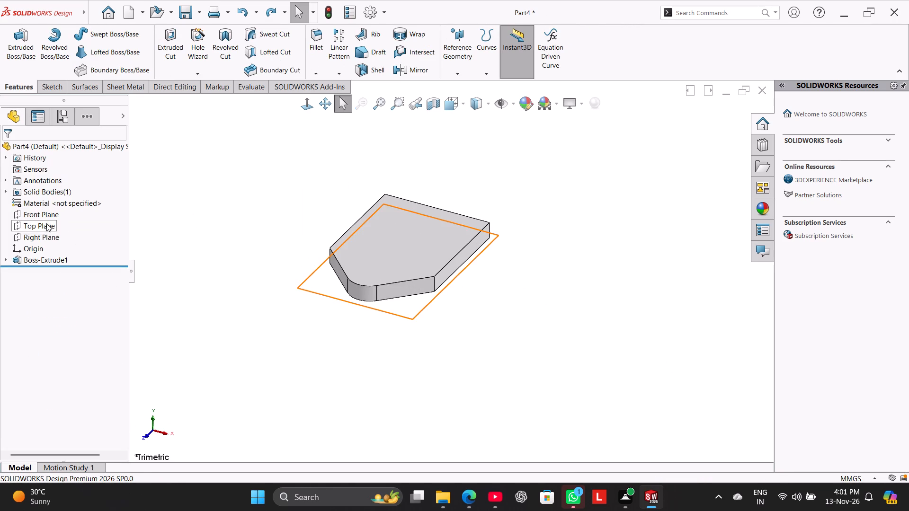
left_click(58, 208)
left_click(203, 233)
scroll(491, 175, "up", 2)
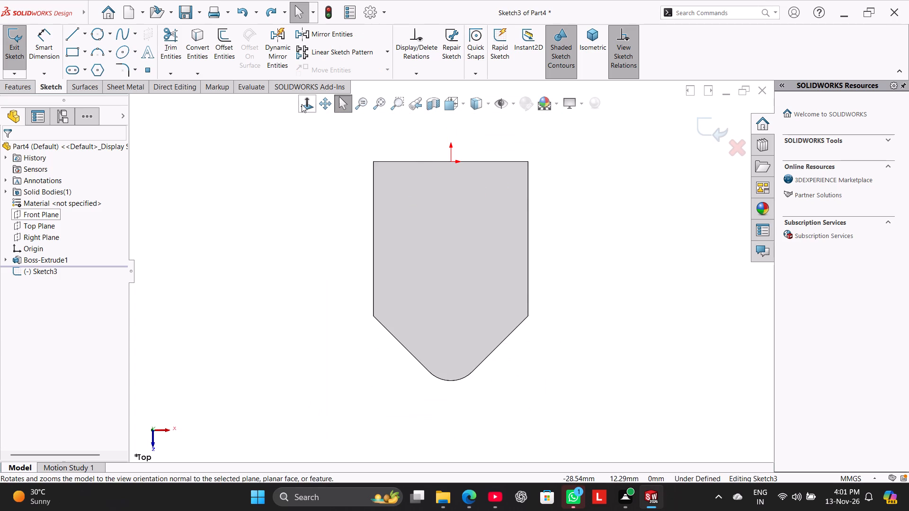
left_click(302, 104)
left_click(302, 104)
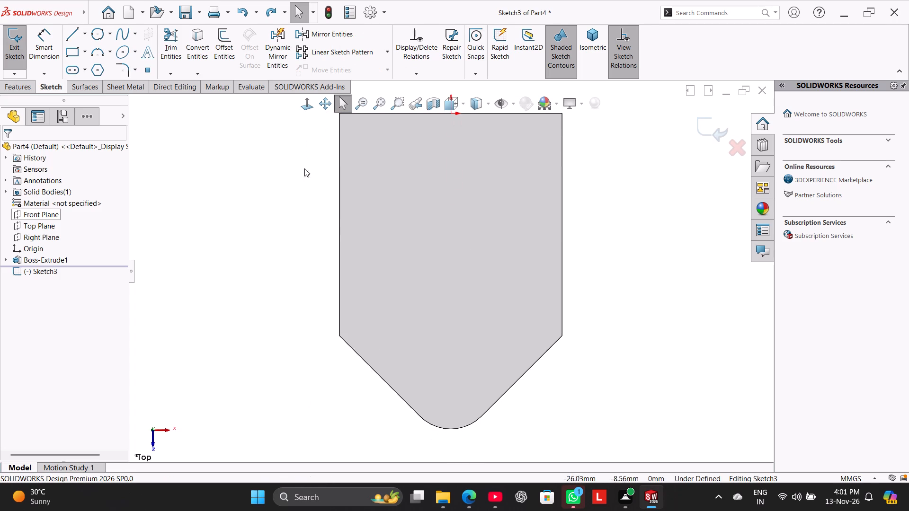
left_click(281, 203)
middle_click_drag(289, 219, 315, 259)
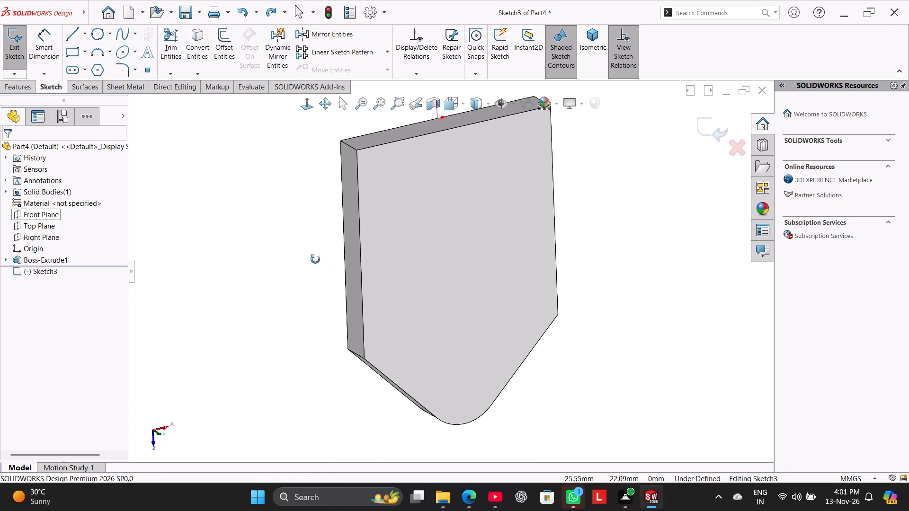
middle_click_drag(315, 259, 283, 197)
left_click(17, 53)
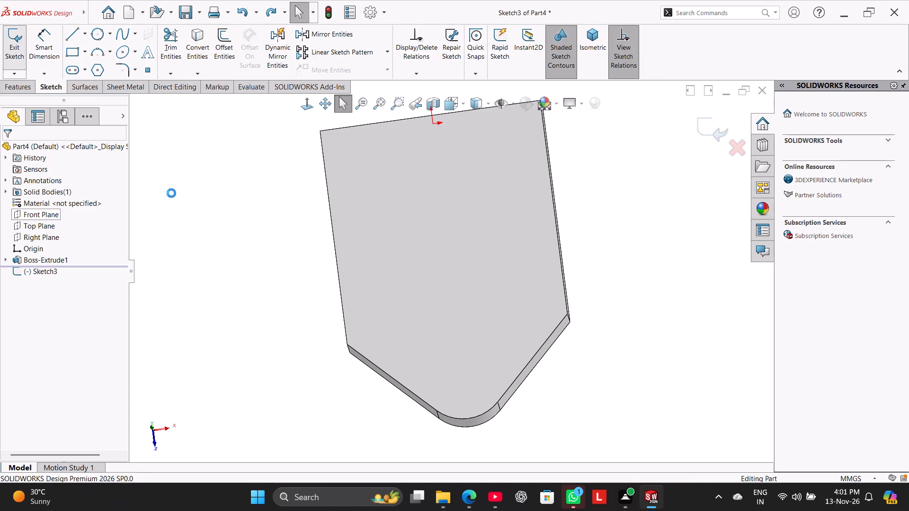
Start a new sketch on the base's top face.
left_click(414, 204)
left_click(454, 176)
left_click(232, 204)
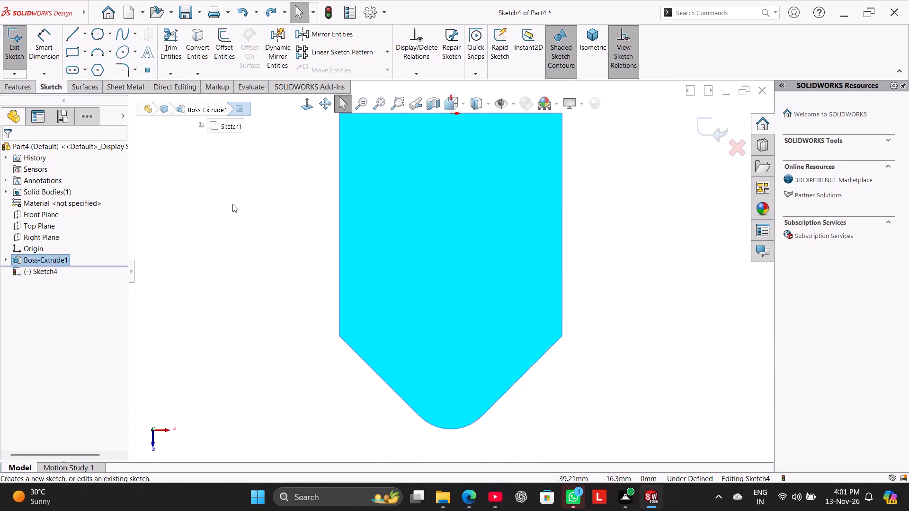
Sketch a corner rectangle along the base's back edge, 40 mm wide across the full base and about 4.7 mm deep.
scroll(471, 194, "up", 2)
scroll(468, 203, "down", 3)
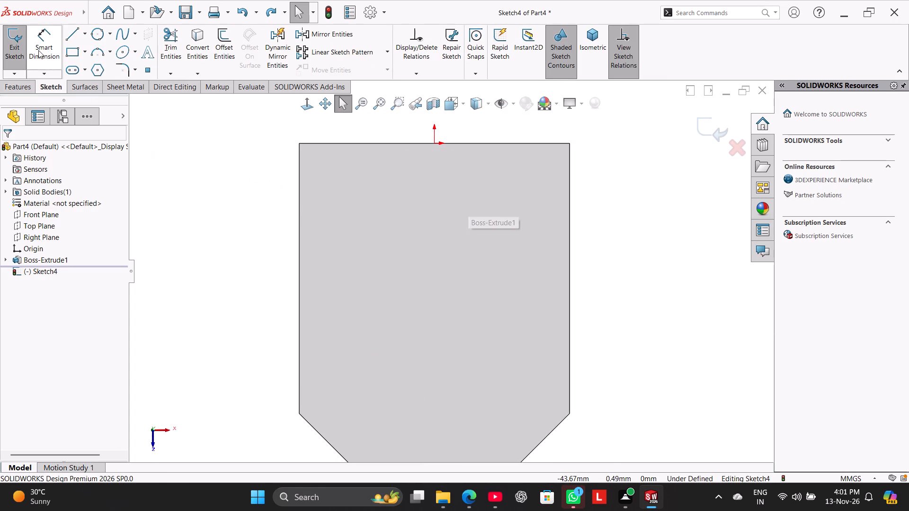
left_click(71, 49)
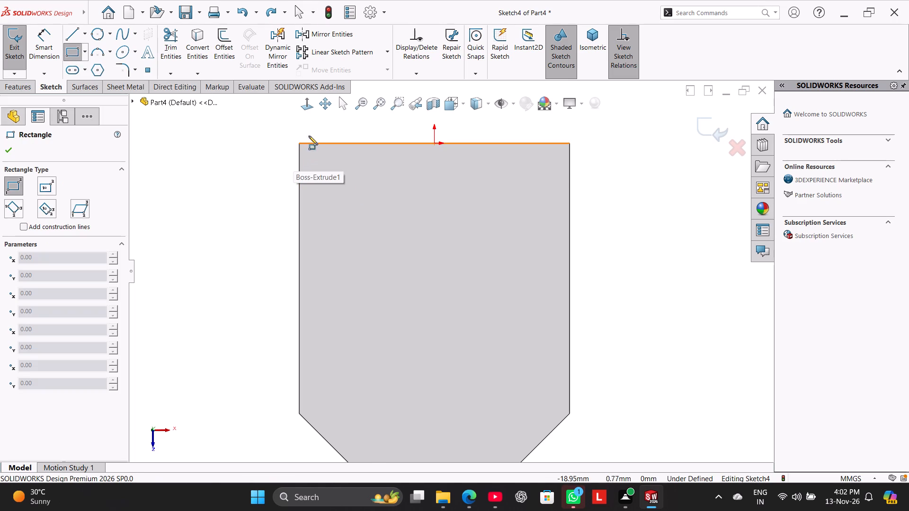
left_click(300, 143)
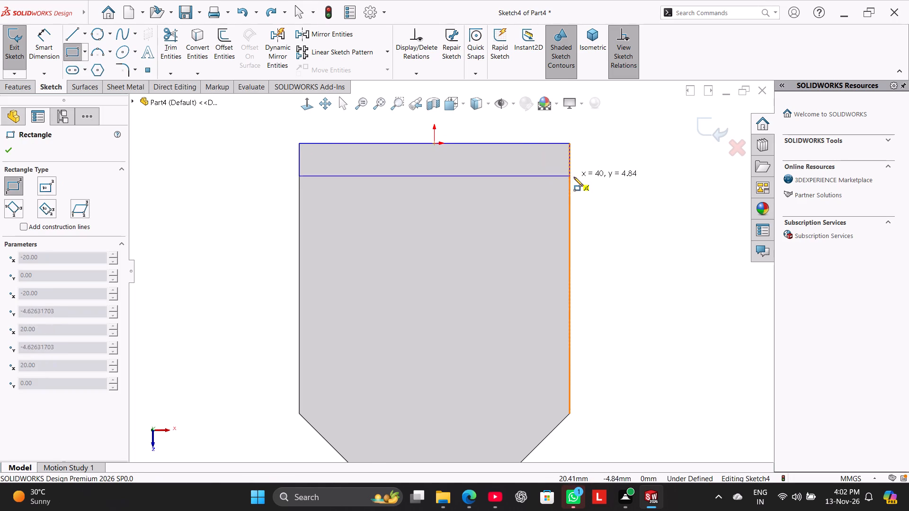
left_click(569, 175)
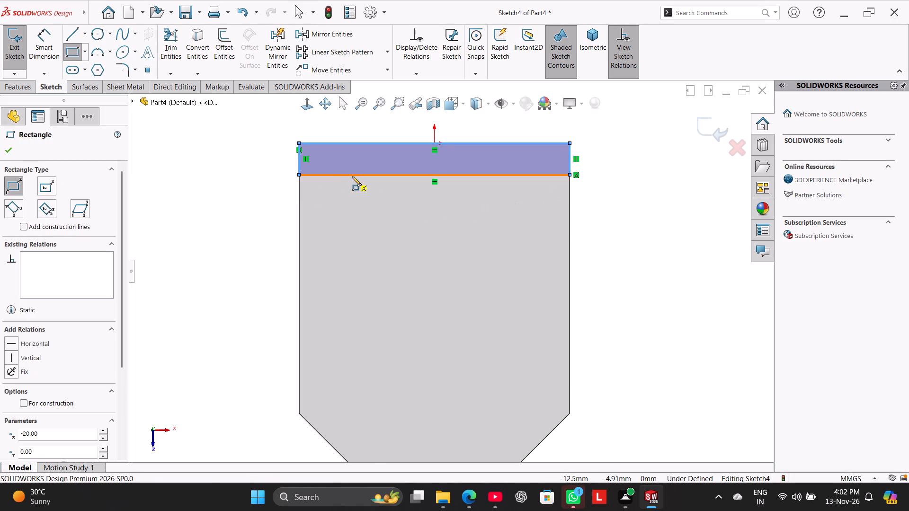
Sketch two parallel leg rectangles about 31 mm long and 17.4 mm apart, extending forward from the wall rectangle's front line.
left_click(347, 176)
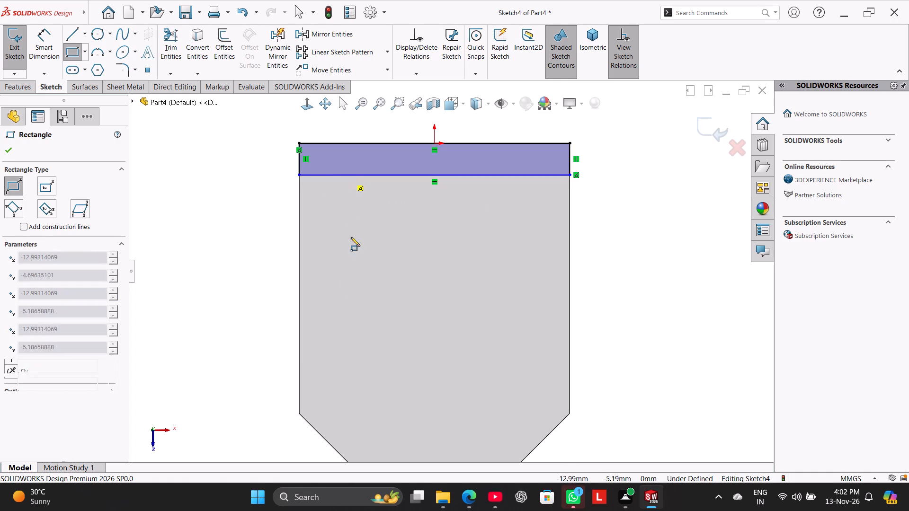
left_click(378, 385)
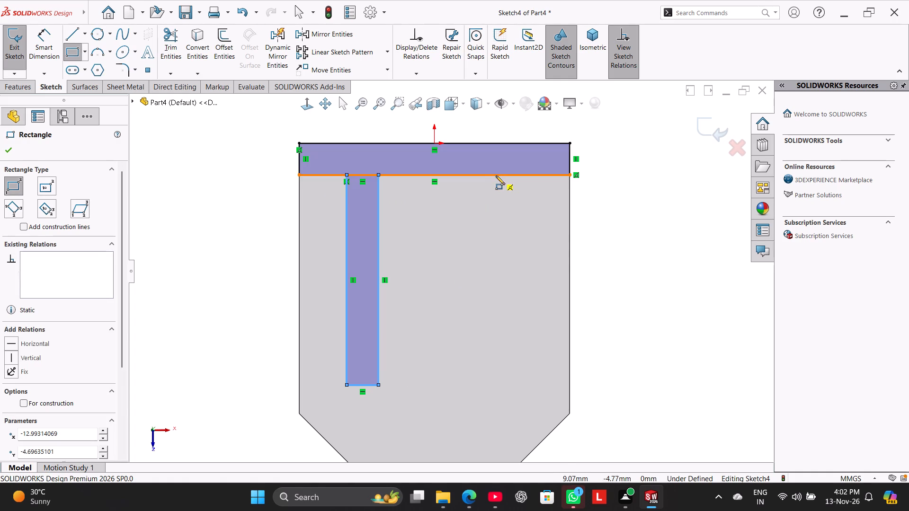
left_click(496, 176)
left_click(535, 383)
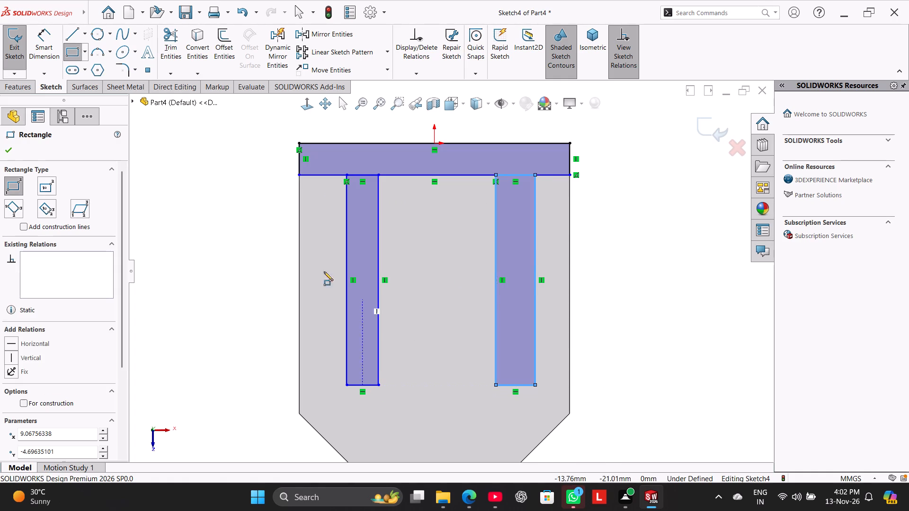
Trim the line segments where the two legs meet the wall rectangle so the profile becomes one outline.
left_click(161, 45)
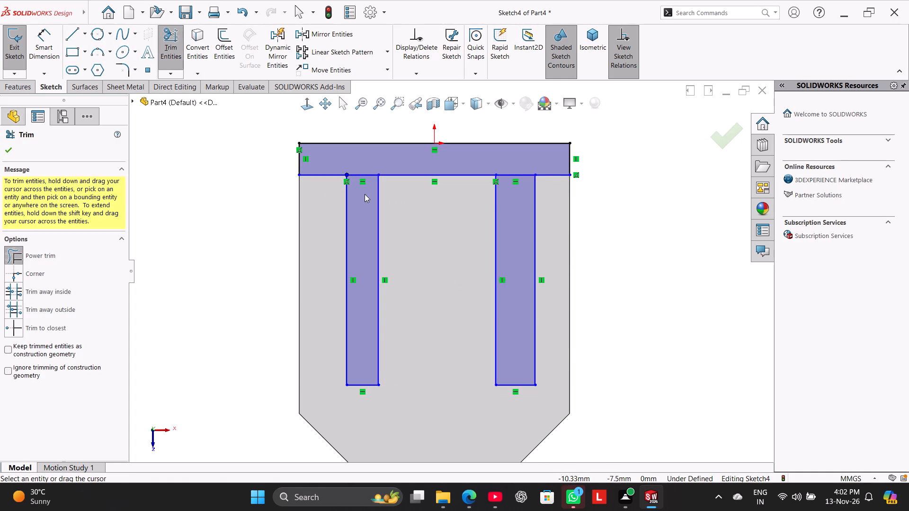
left_click_drag(365, 194, 365, 164)
left_click_drag(519, 189, 515, 149)
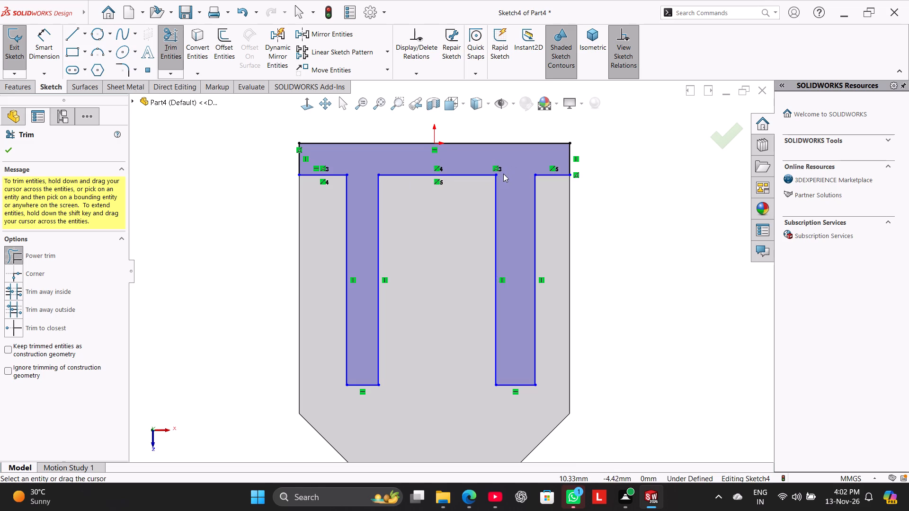
Dimension the back wall's thickness to 5 mm at its +X end.
left_click(51, 45)
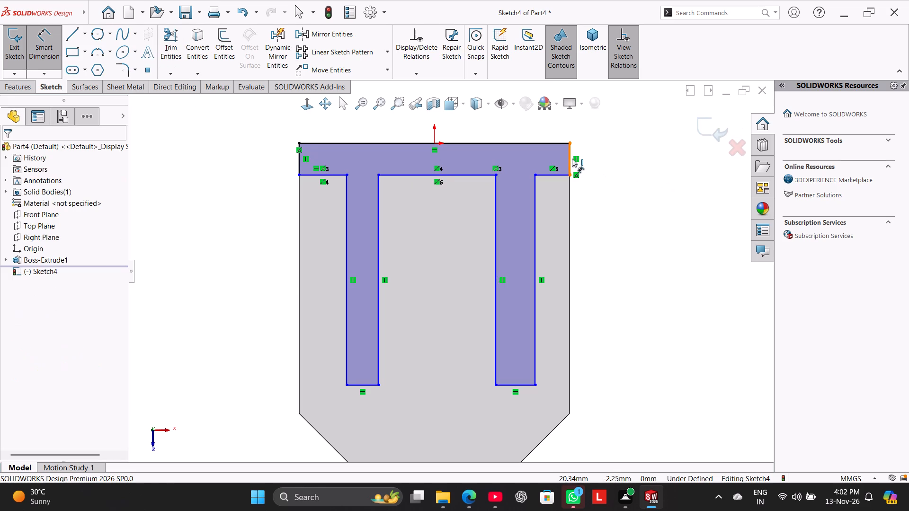
left_click(572, 159)
left_click(605, 159)
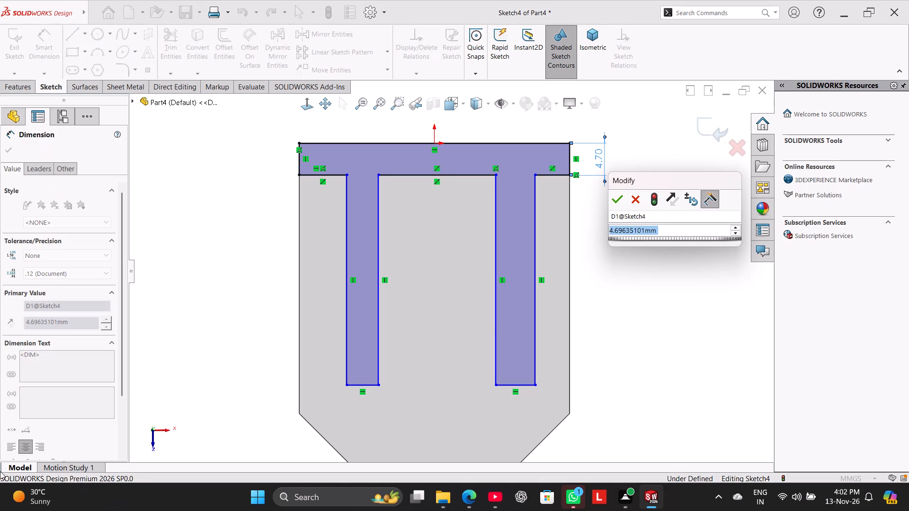
key("5")
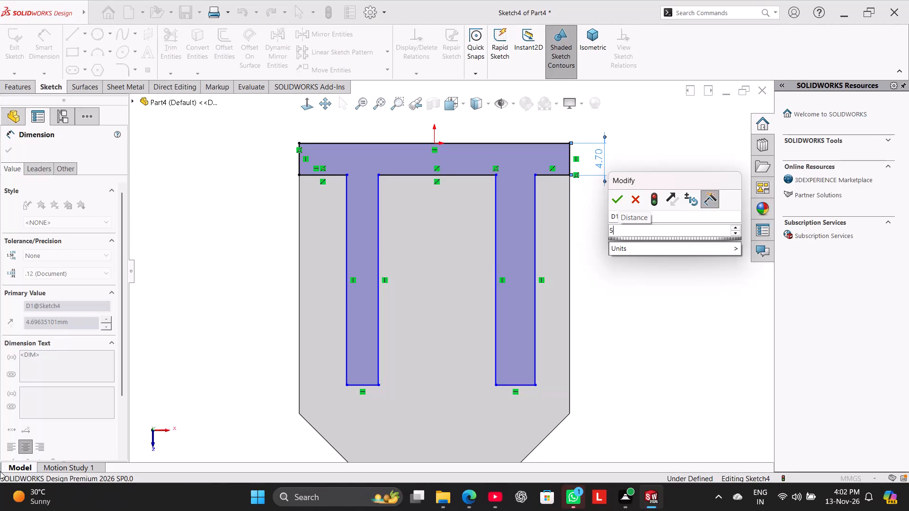
key("5")
key("BackSpace")
key("Return")
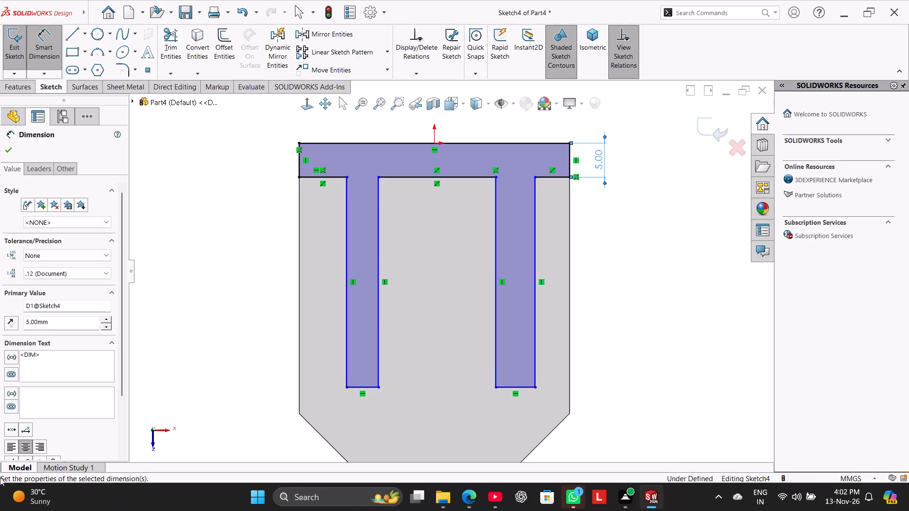
left_click(646, 237)
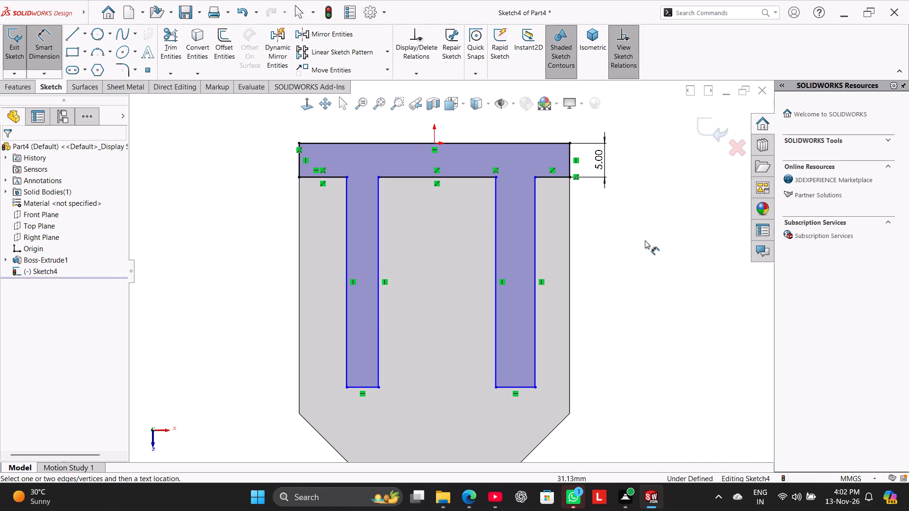
Dimension the gap between the two legs to 12 mm and the distance across their outer sides to 20 mm.
left_click(464, 178)
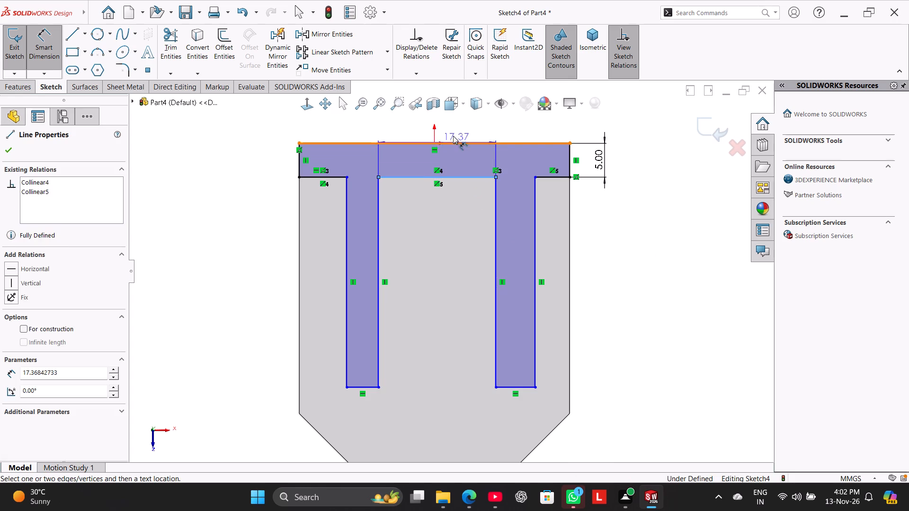
left_click(449, 124)
type("12")
key("Return")
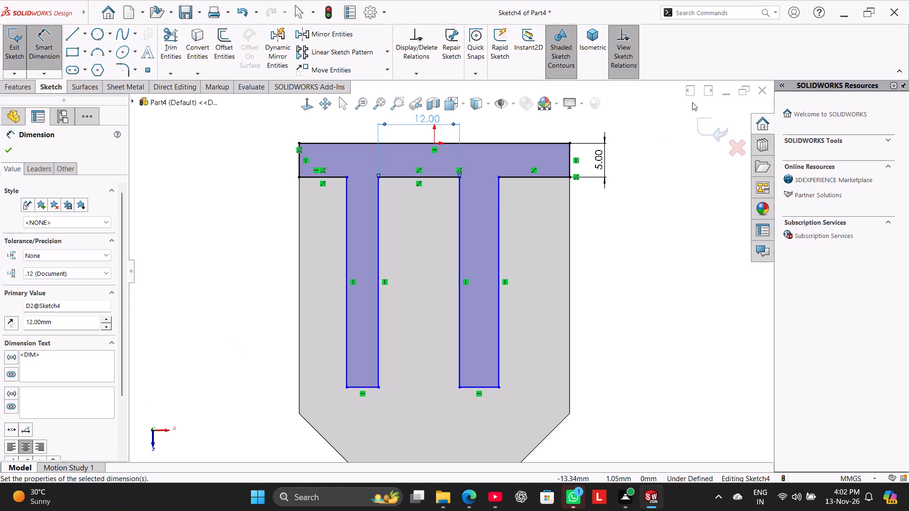
left_click(500, 210)
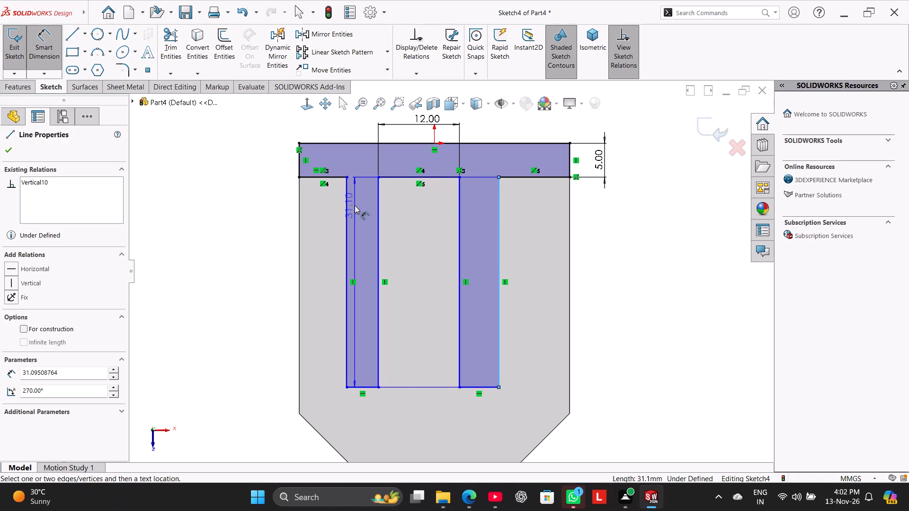
left_click(347, 208)
scroll(413, 152, "up", 2)
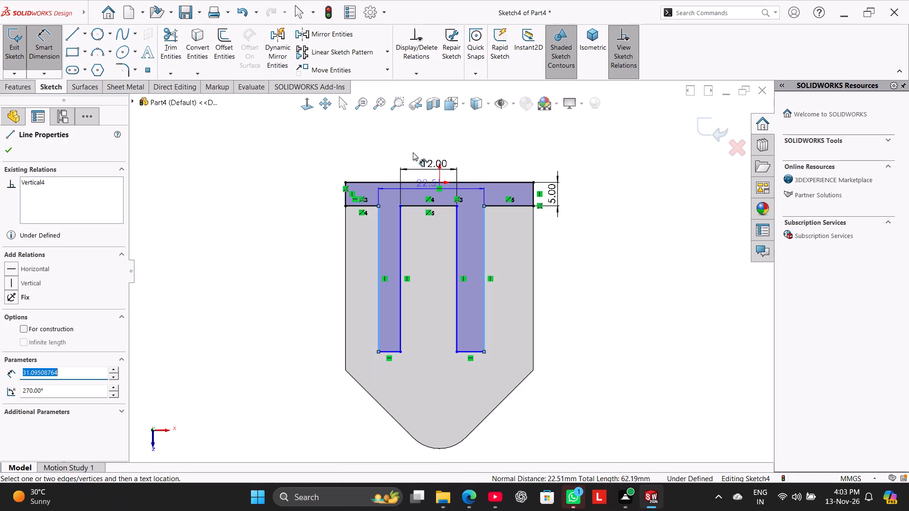
left_click(437, 143)
key("2")
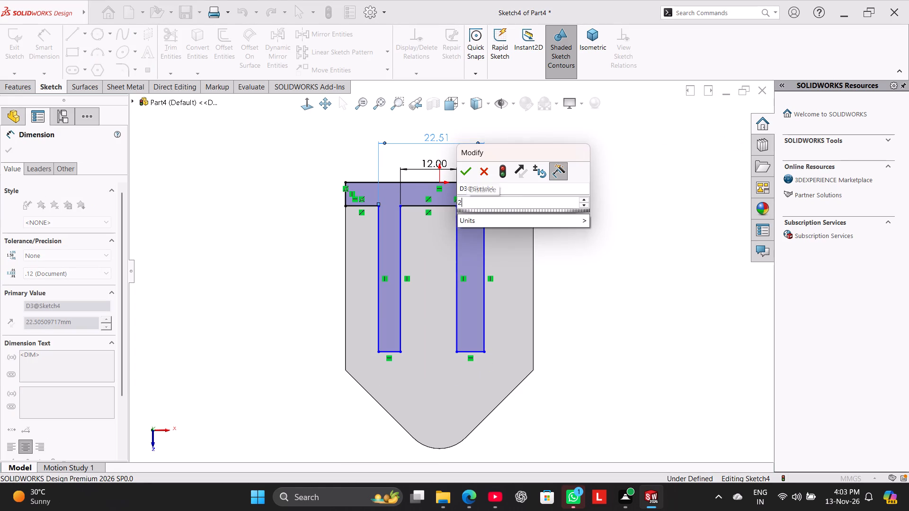
key("0")
key("Return")
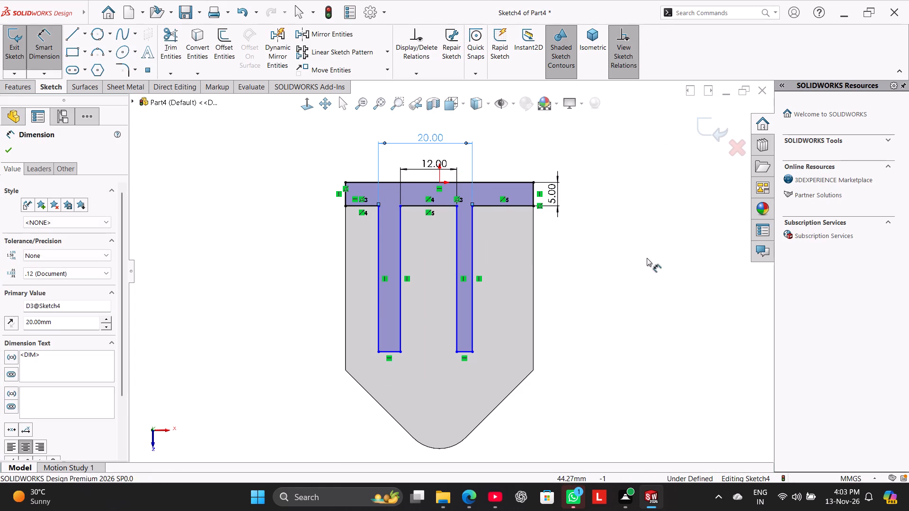
right_click(647, 258)
left_click(664, 288)
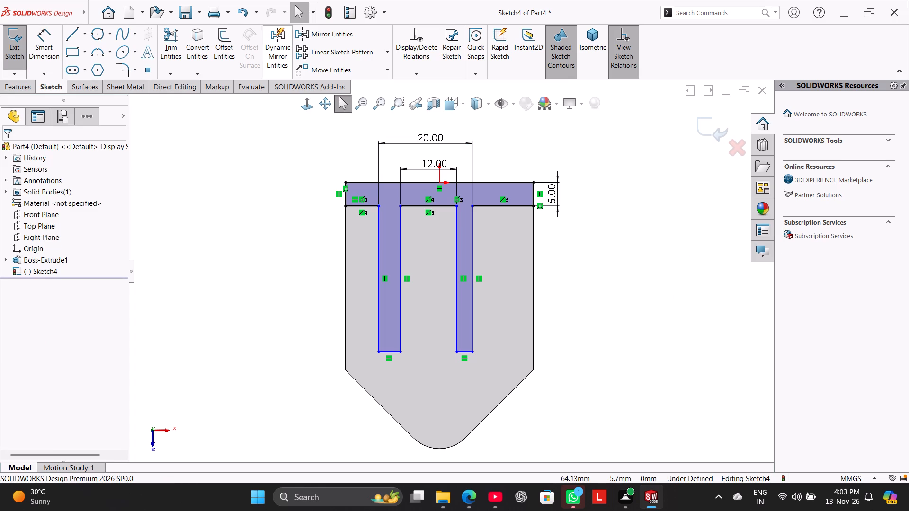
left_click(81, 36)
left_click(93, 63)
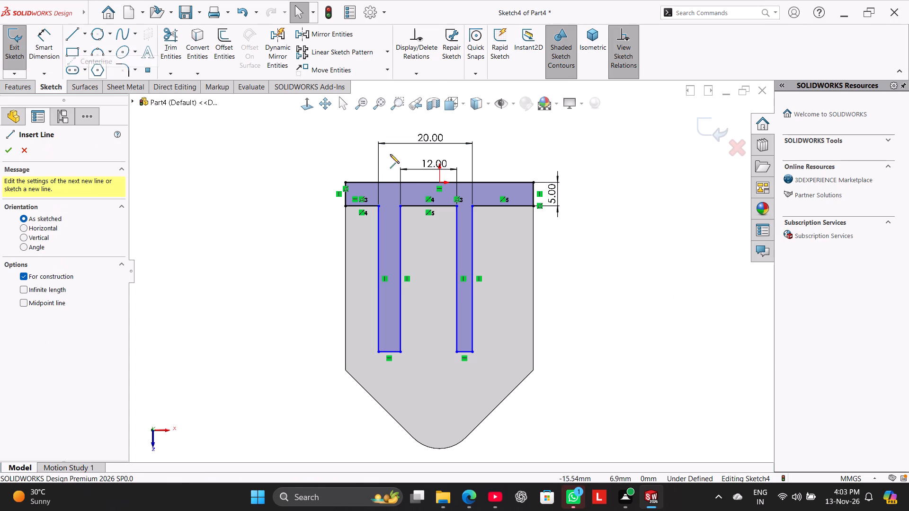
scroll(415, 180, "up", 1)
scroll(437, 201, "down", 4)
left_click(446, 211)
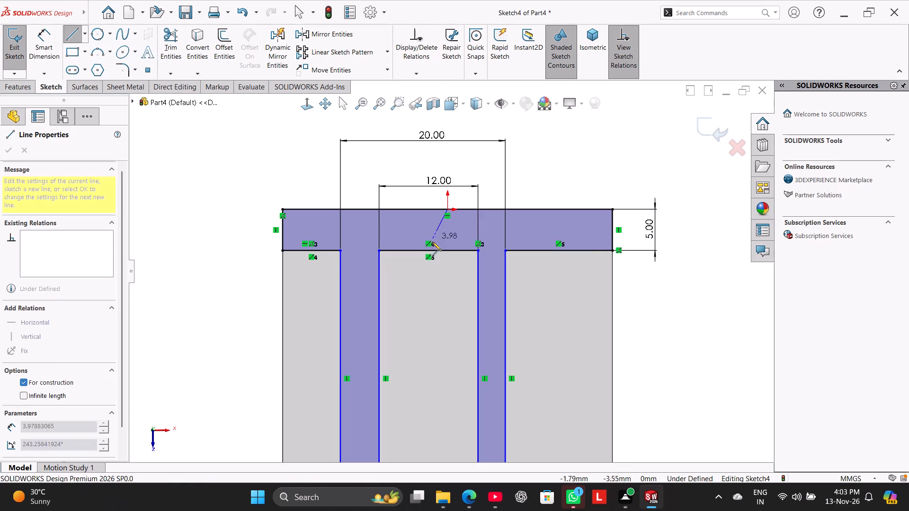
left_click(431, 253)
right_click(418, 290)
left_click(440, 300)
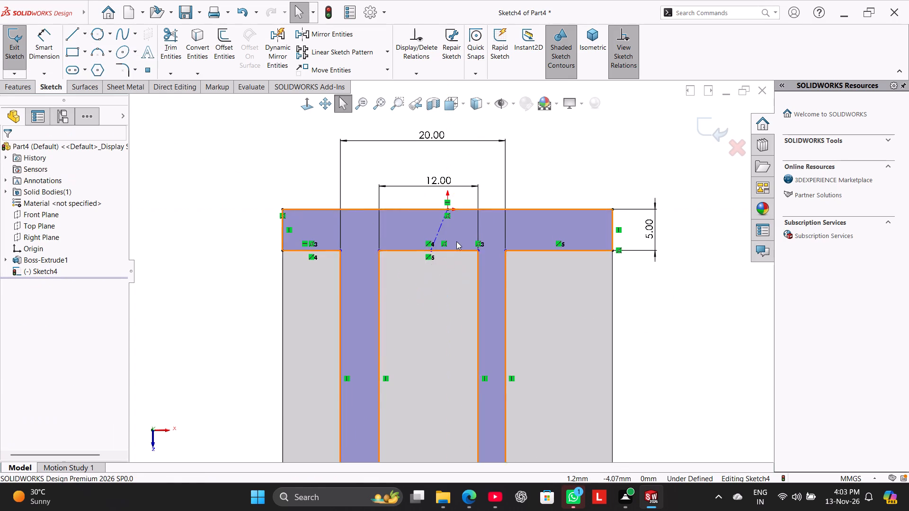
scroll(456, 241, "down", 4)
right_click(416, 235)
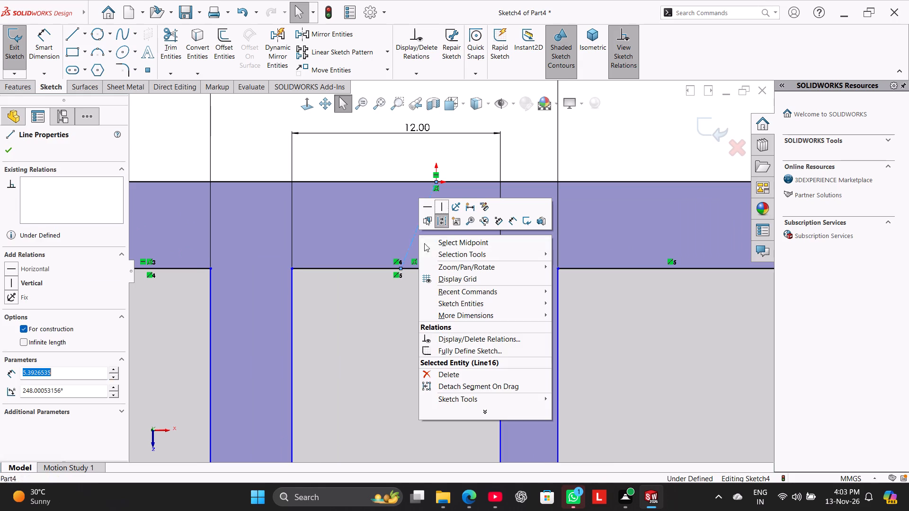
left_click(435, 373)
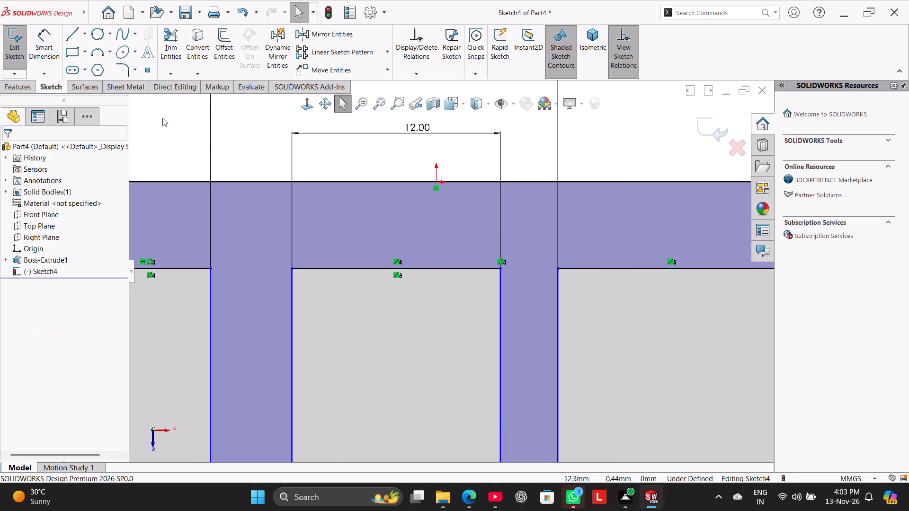
Draw a vertical construction centerline from the origin to the midpoint of the wall line between the two legs.
left_click(84, 40)
left_click(90, 62)
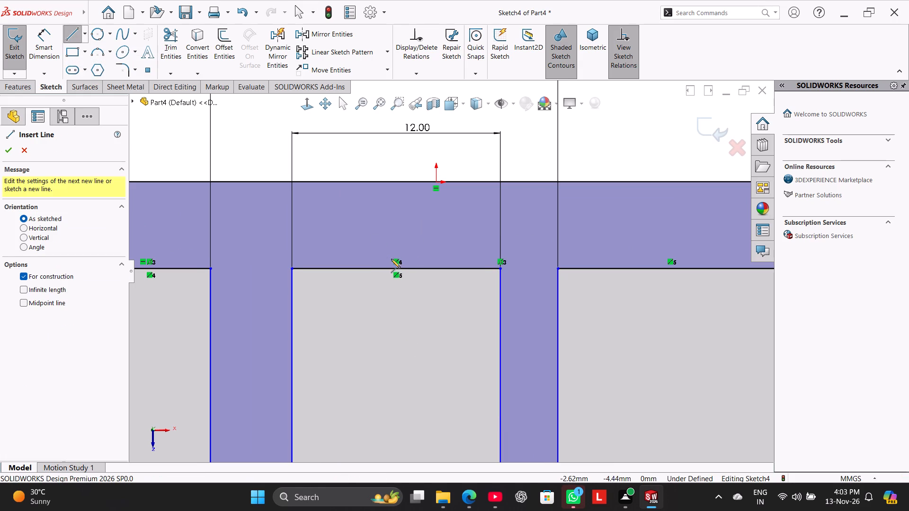
left_click(435, 183)
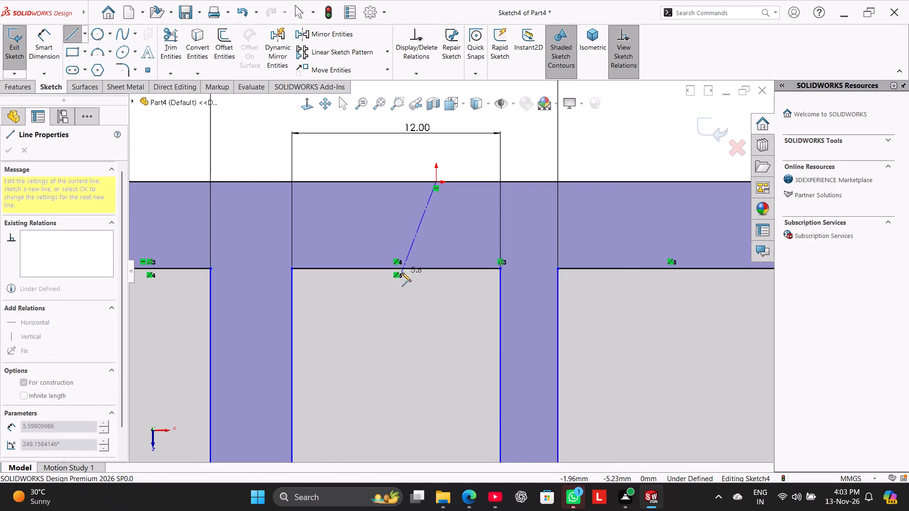
left_click(395, 269)
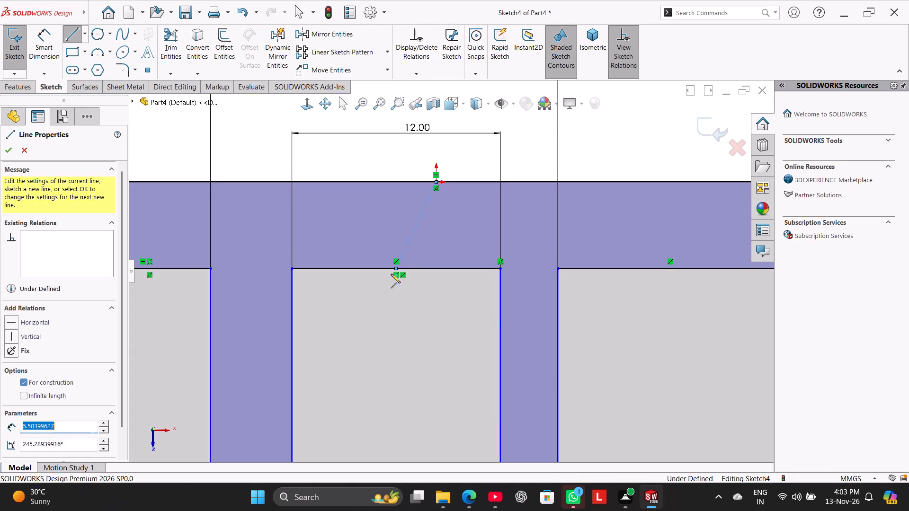
right_click(357, 315)
left_click(370, 320)
right_click(406, 245)
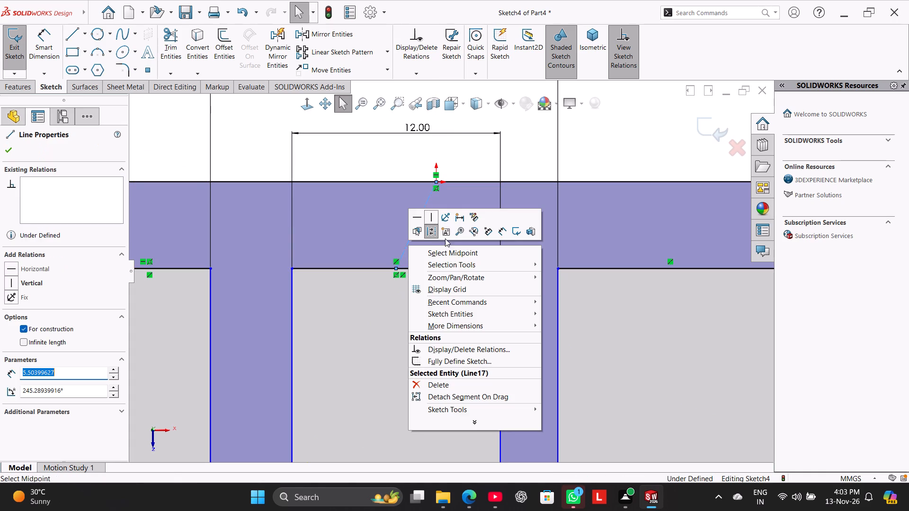
left_click(431, 220)
left_click(430, 311)
scroll(435, 348, "up", 1)
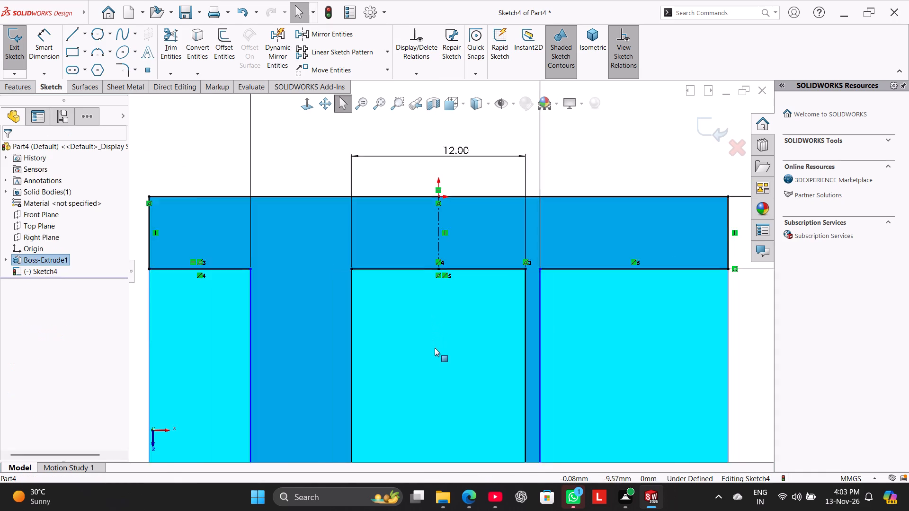
scroll(435, 348, "up", 4)
left_click(196, 204)
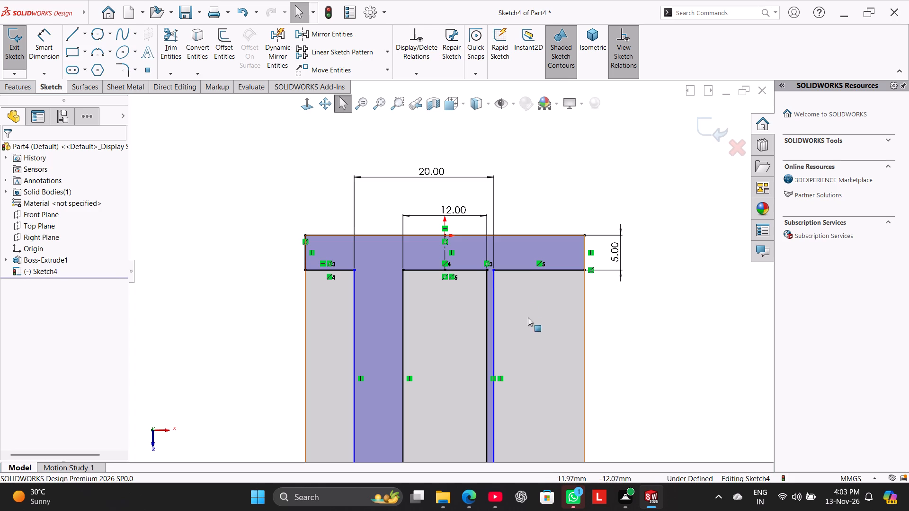
Make the outer side lines of the two legs symmetric about the construction centerline.
left_click_drag(492, 269, 526, 269)
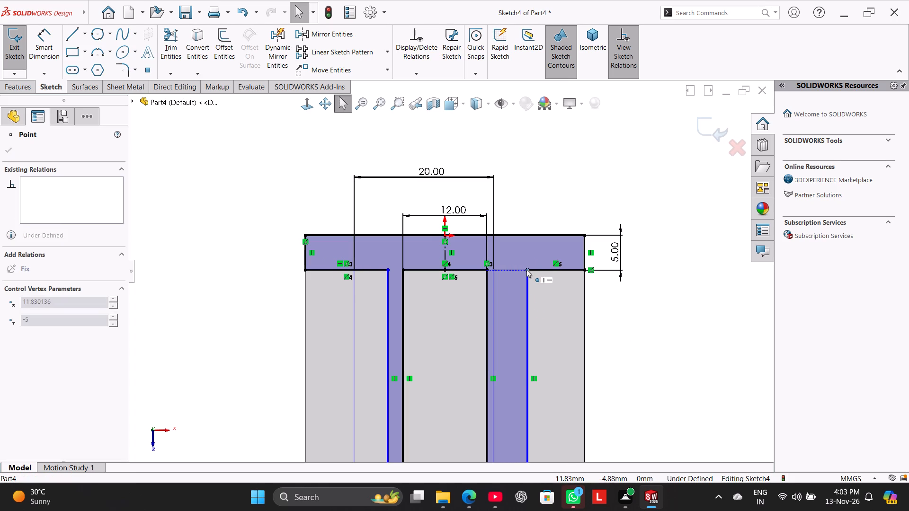
left_click_drag(526, 269, 517, 267)
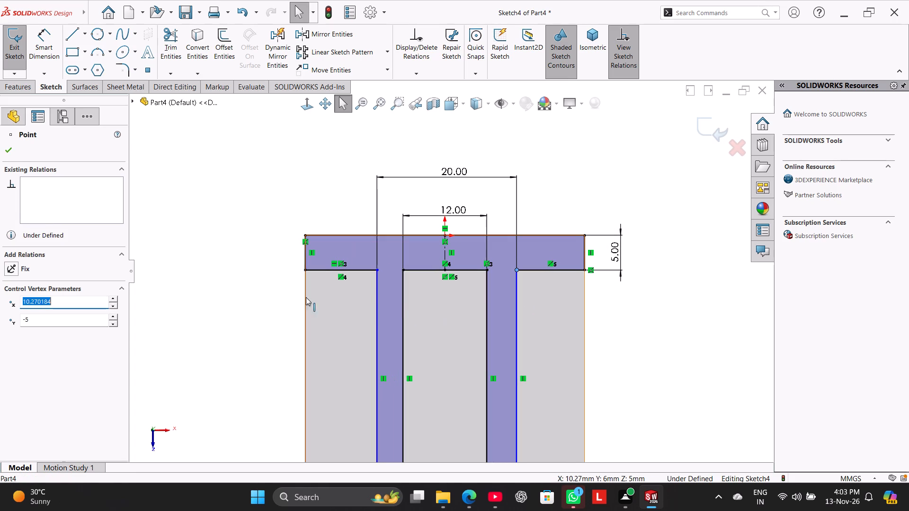
left_click(138, 269)
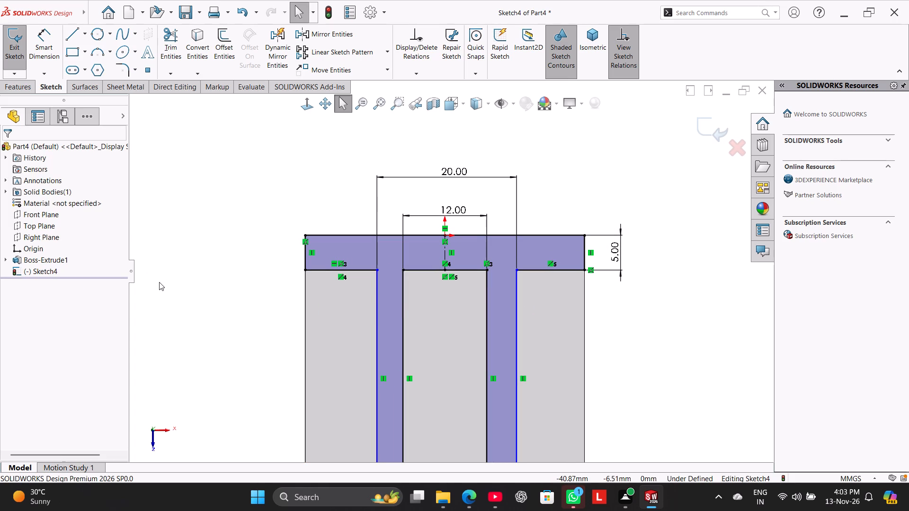
left_click(445, 248, "ctrl")
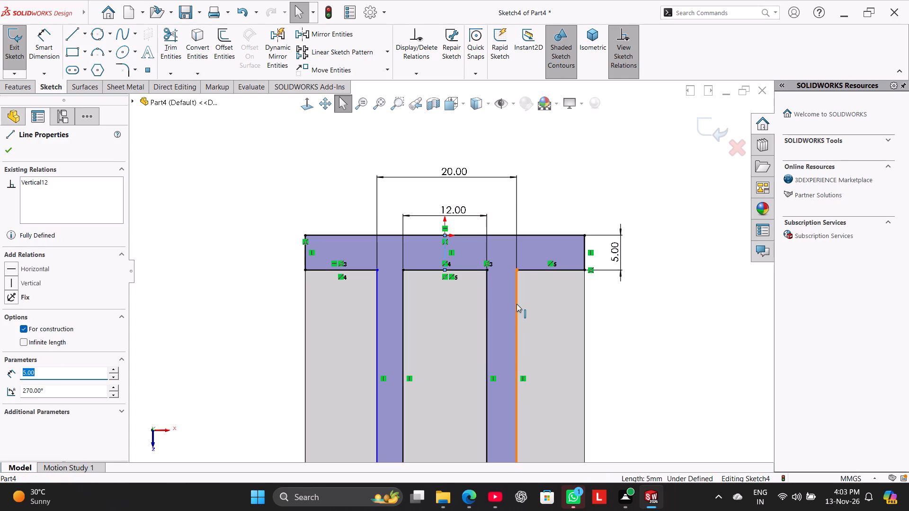
left_click(517, 304, "ctrl")
left_click(377, 298, "ctrl")
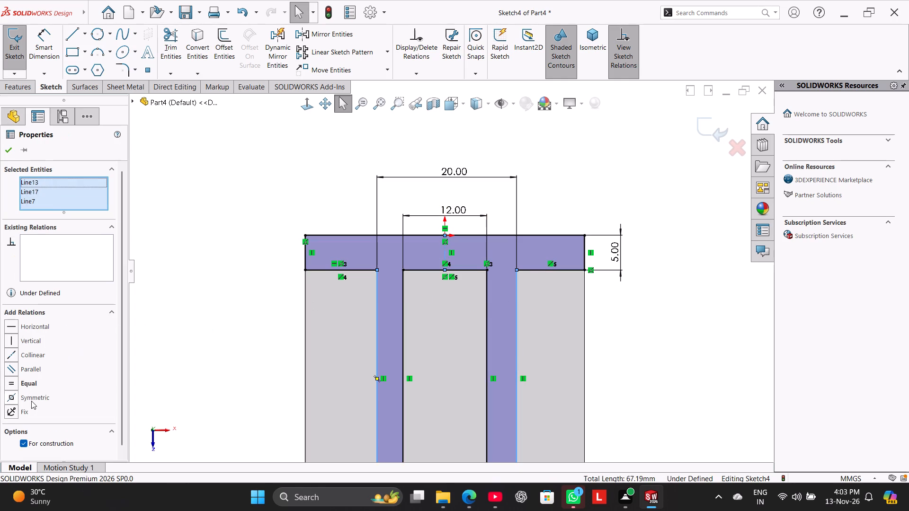
left_click(32, 401)
left_click(182, 340)
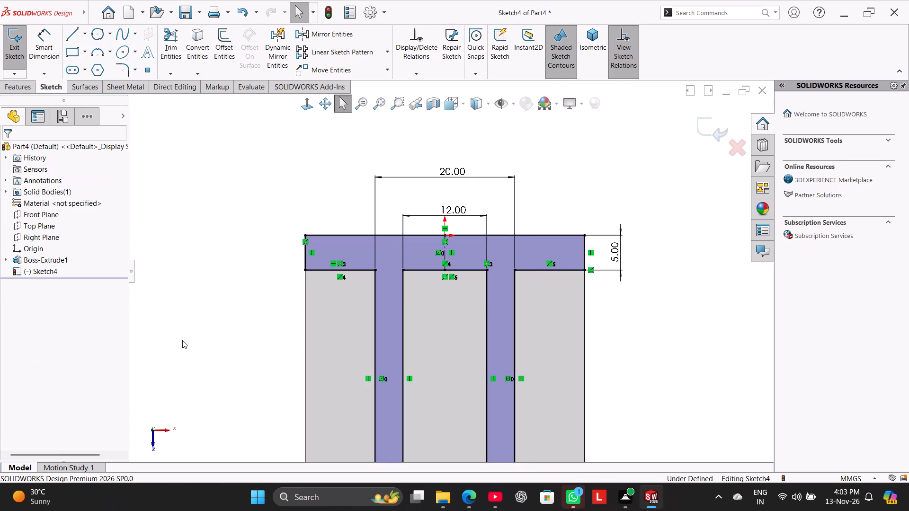
Dimension the outer side of the -X leg to a length of 40 mm.
scroll(377, 351, "up", 3)
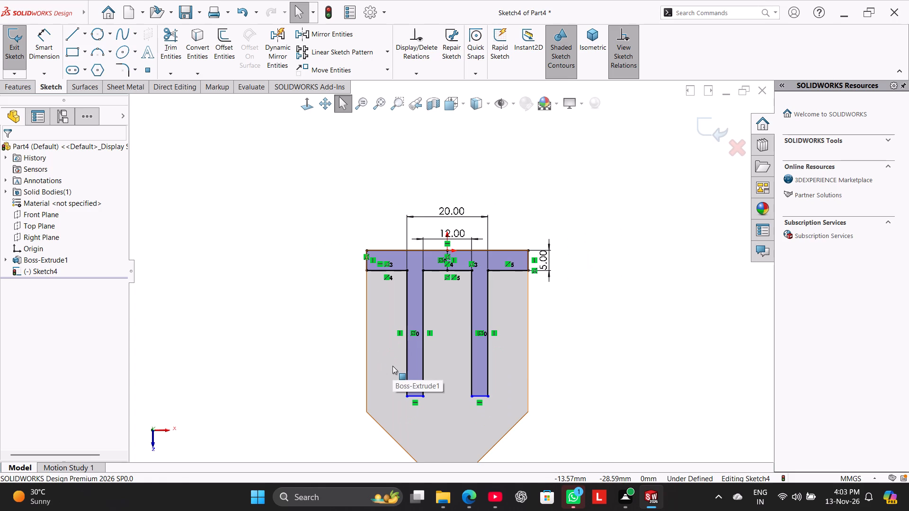
left_click(30, 38)
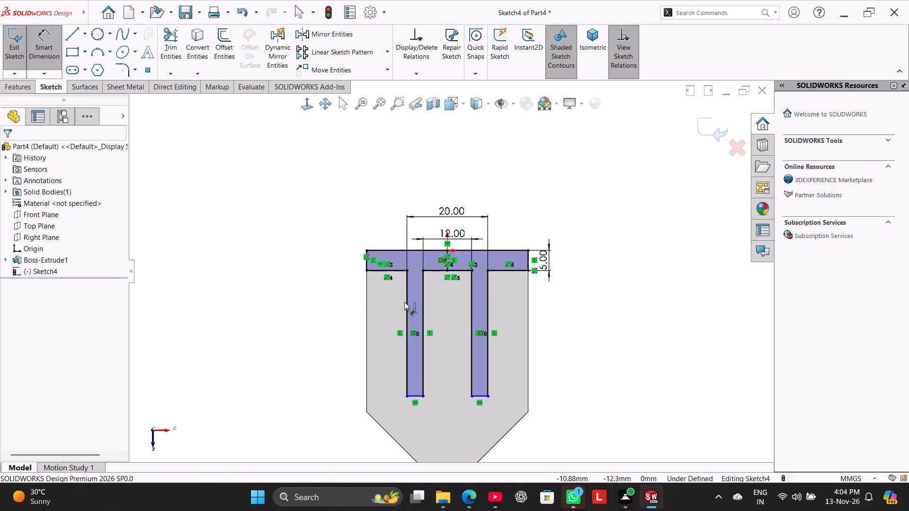
left_click(405, 303)
left_click(239, 319)
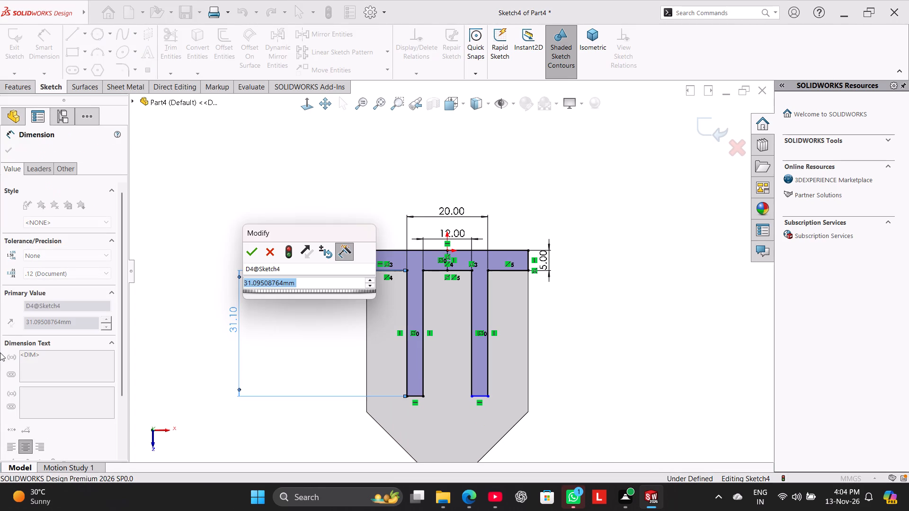
type("40")
key("Return")
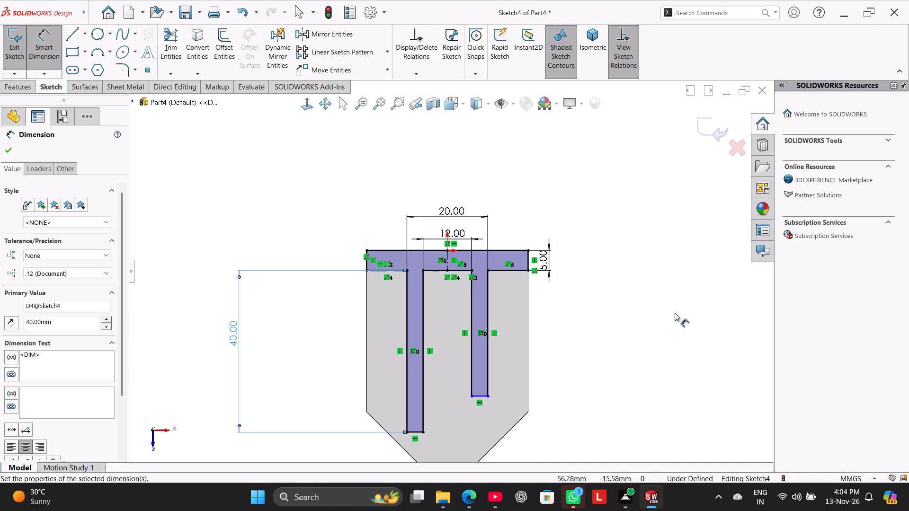
right_click(628, 292)
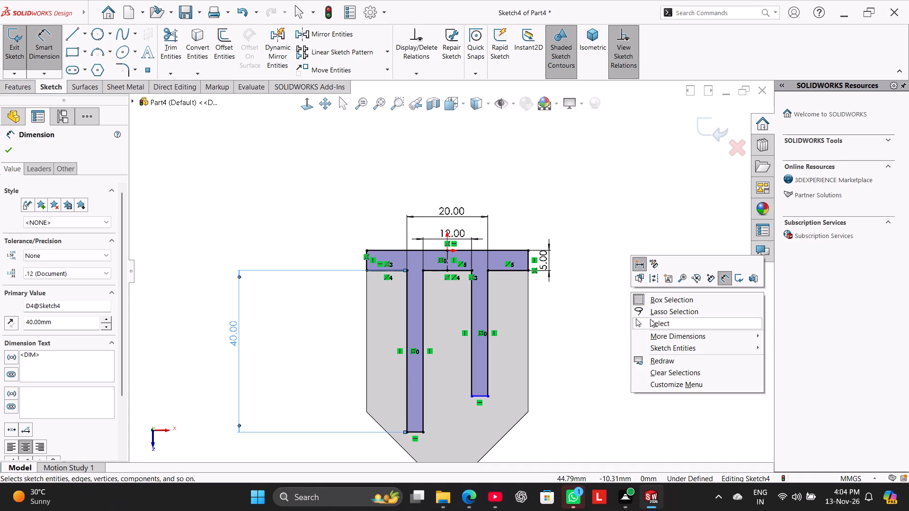
left_click(651, 321)
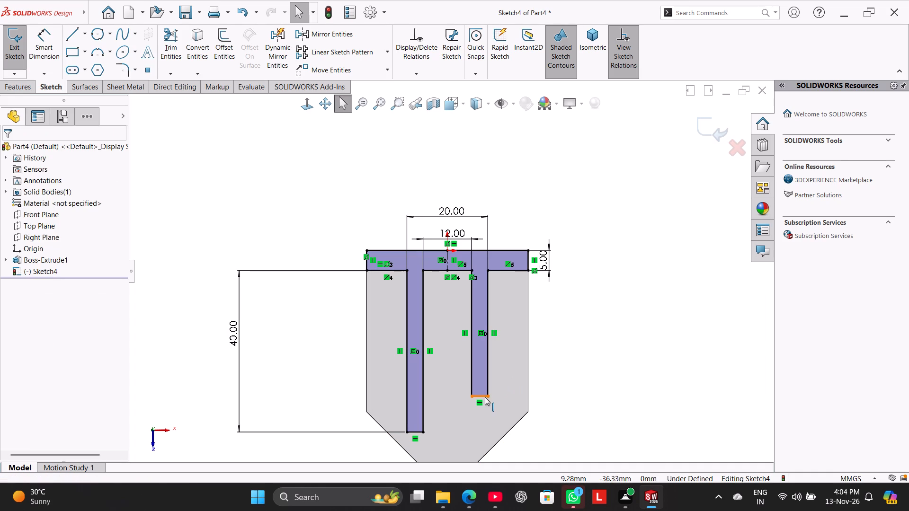
Make the front end lines of the two legs collinear.
left_click(485, 397, "ctrl")
left_click(417, 430, "ctrl")
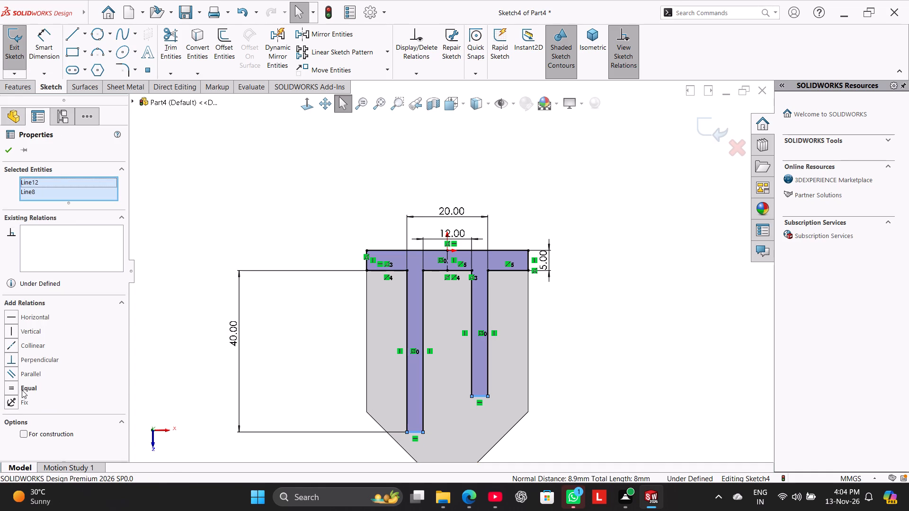
left_click(22, 347)
left_click(141, 258)
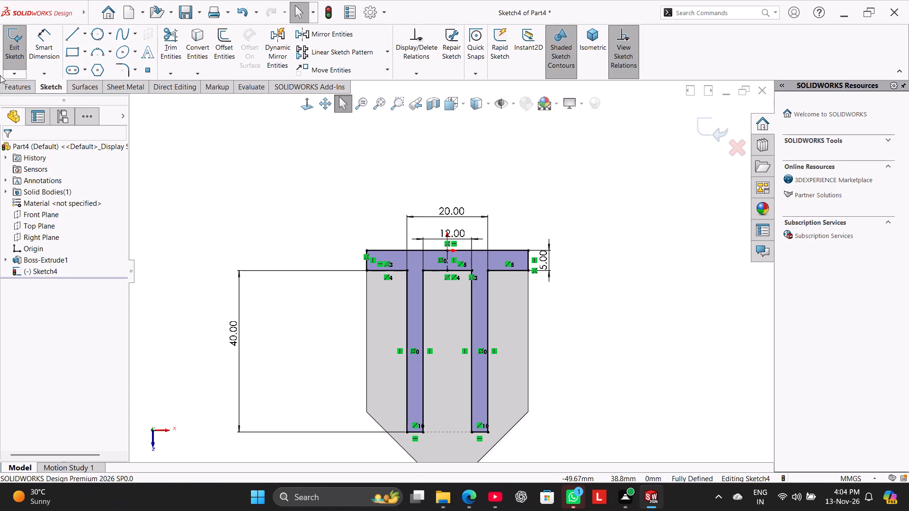
Extrude the wall-and-legs profile 25 mm upward from the base as a blind boss merged with the body.
left_click(7, 87)
left_click(14, 47)
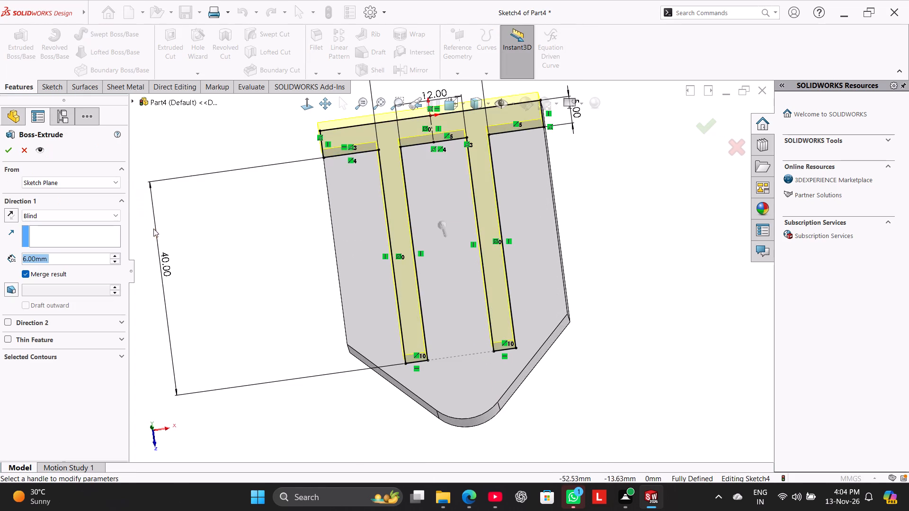
middle_click_drag(175, 243, 261, 208)
double_click(60, 255)
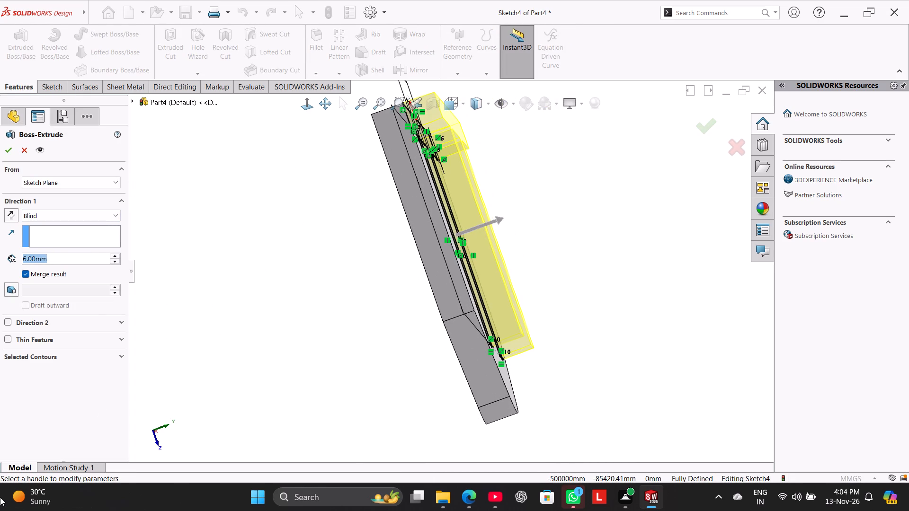
type("25")
key("Return")
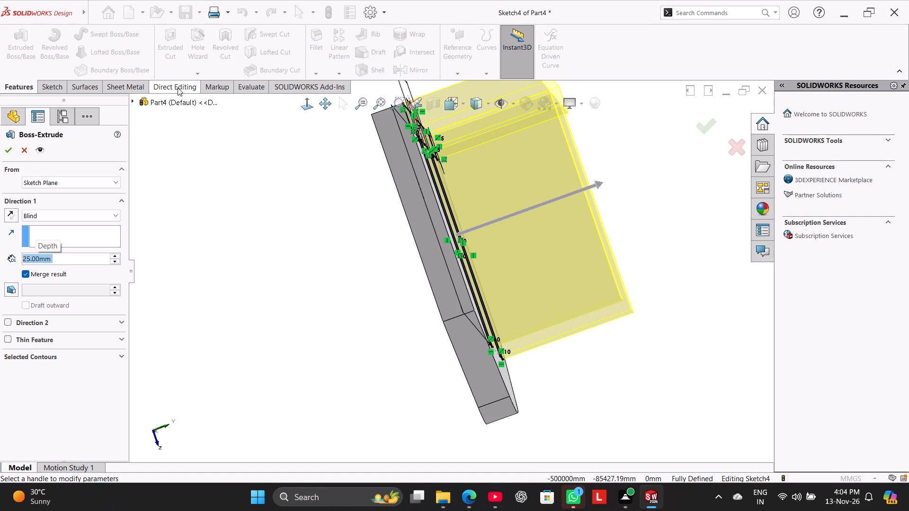
left_click(11, 152)
left_click(269, 211)
Sketch a circle on the +X leg's outer face near its upper front corner, centred about 40 mm forward and 26 mm above the origin.
right_click_drag(265, 289, 394, 216)
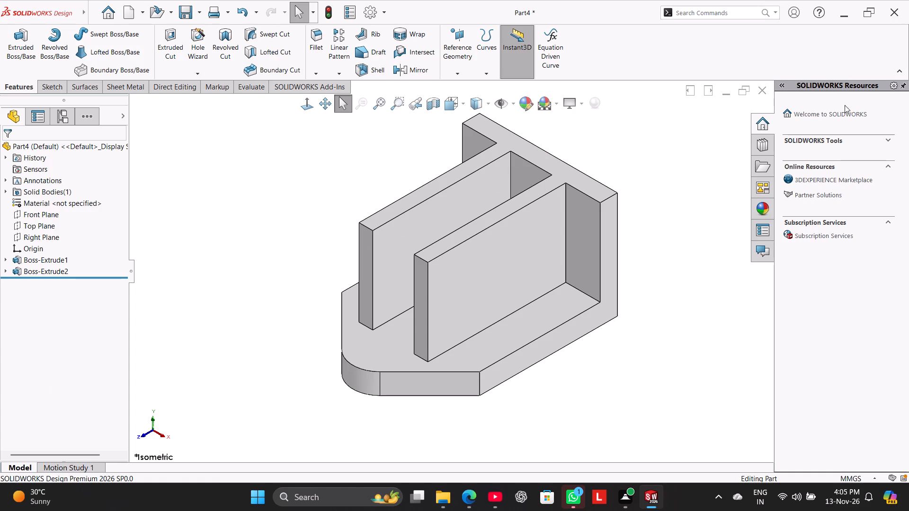
left_click(500, 255)
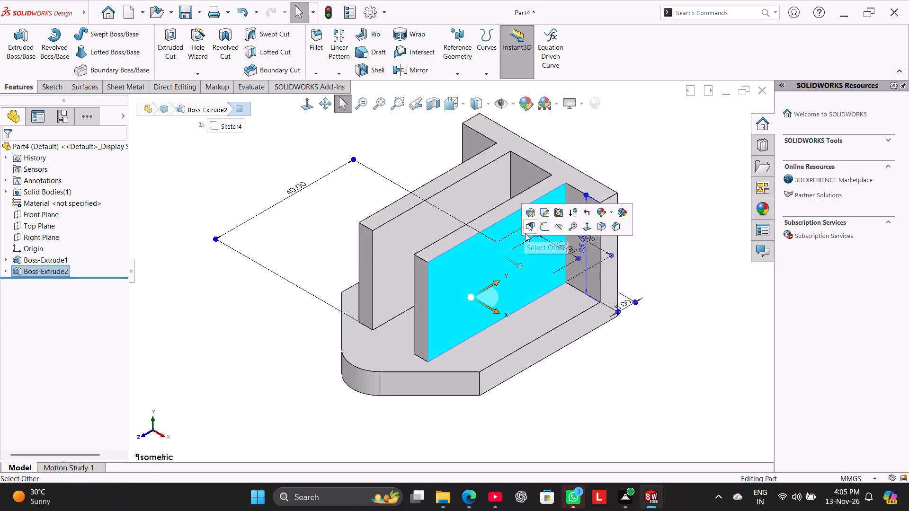
left_click(544, 224)
left_click(235, 215)
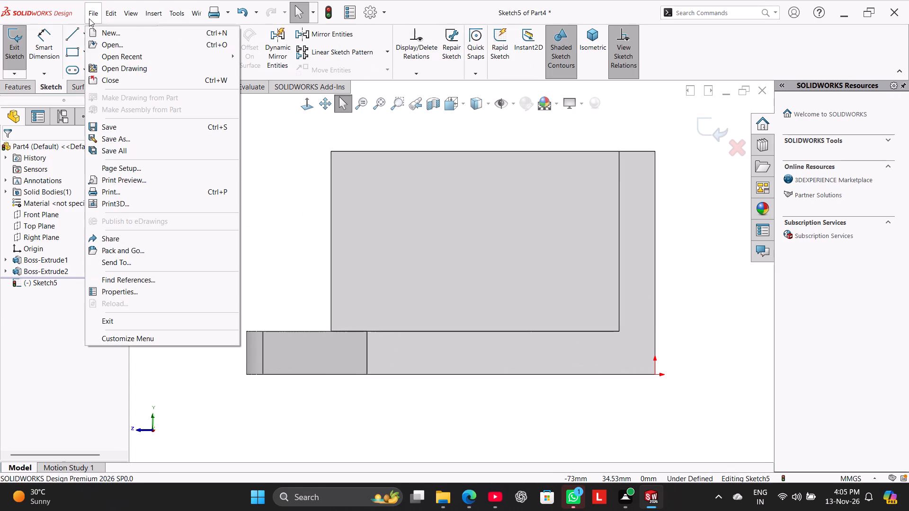
left_click(247, 158)
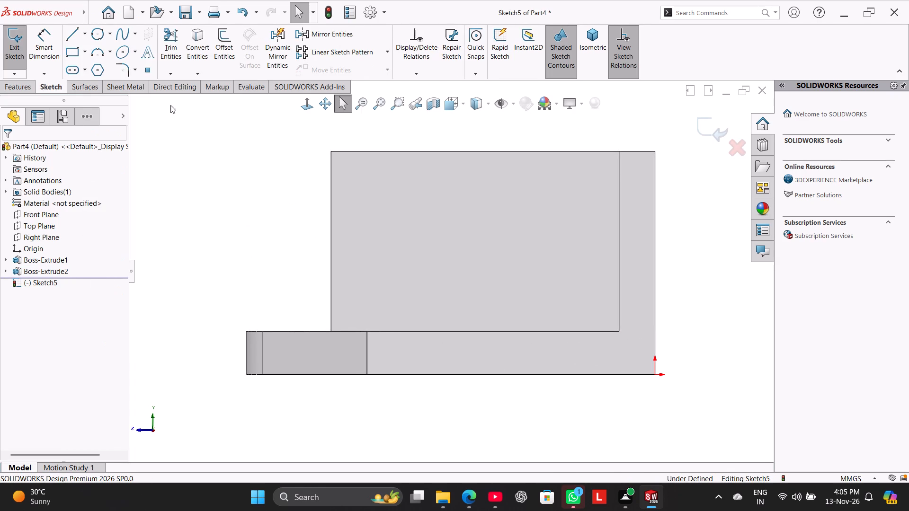
left_click(108, 31)
left_click(116, 49)
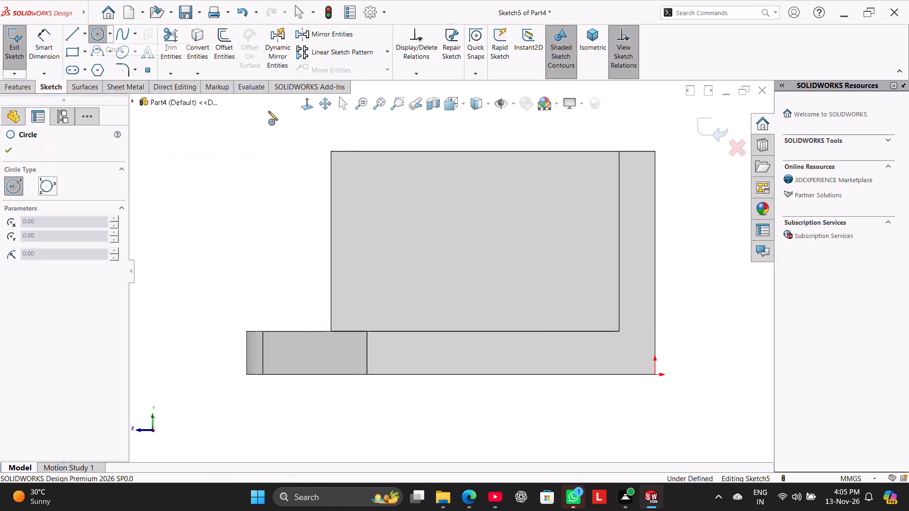
left_click(366, 188)
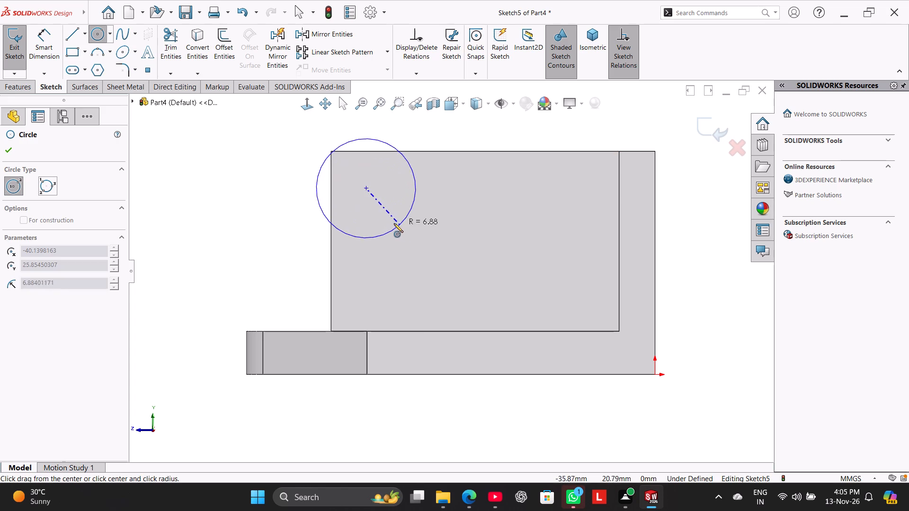
left_click(380, 206)
right_click(273, 202)
left_click(291, 210)
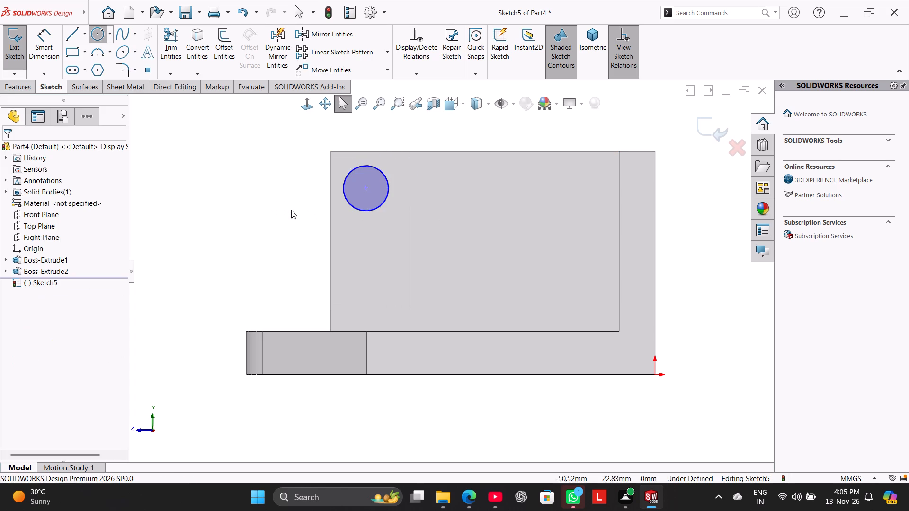
Make the circle on the +X leg's outer face tangent to the leg's top edge and front edge.
left_click(359, 168, "ctrl")
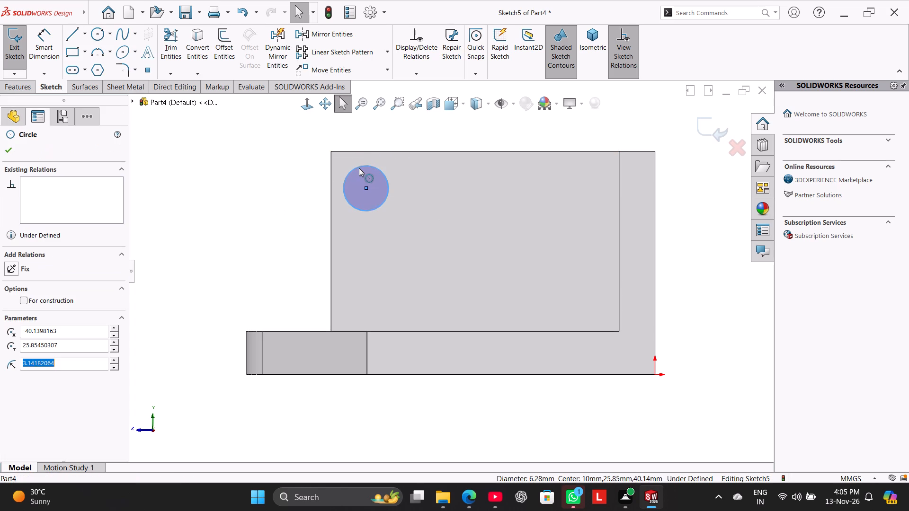
left_click(363, 152, "ctrl")
left_click(36, 317)
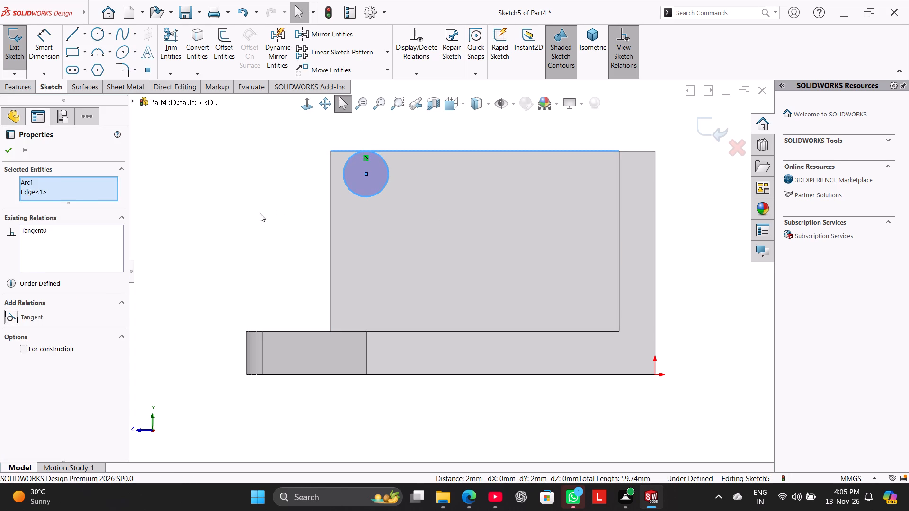
left_click(260, 213)
left_click(346, 180, "ctrl")
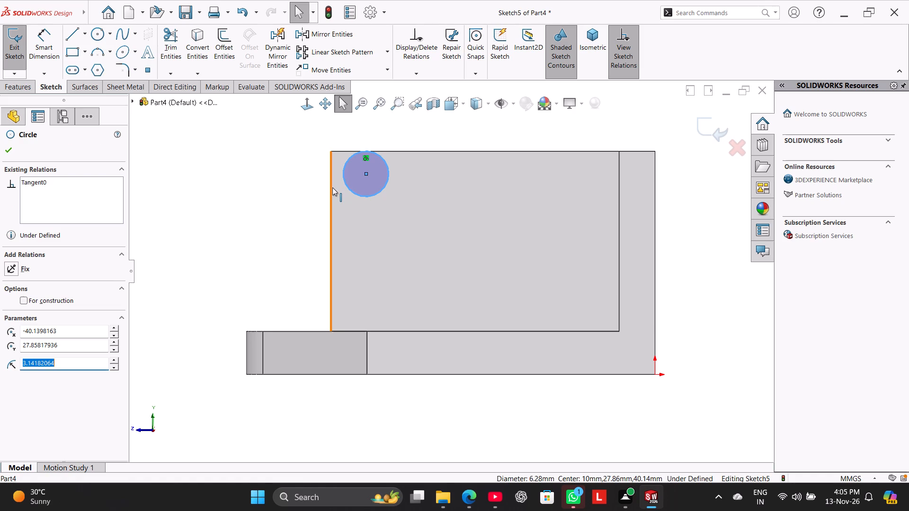
left_click(332, 187, "ctrl")
left_click(26, 320)
left_click(181, 236)
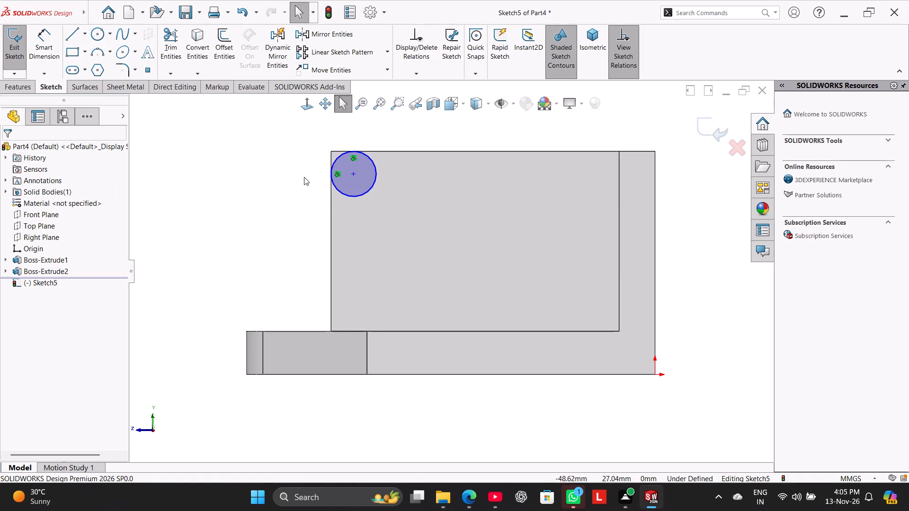
Dimension the circle's centre 36 mm from the back wall's front face.
left_click(46, 57)
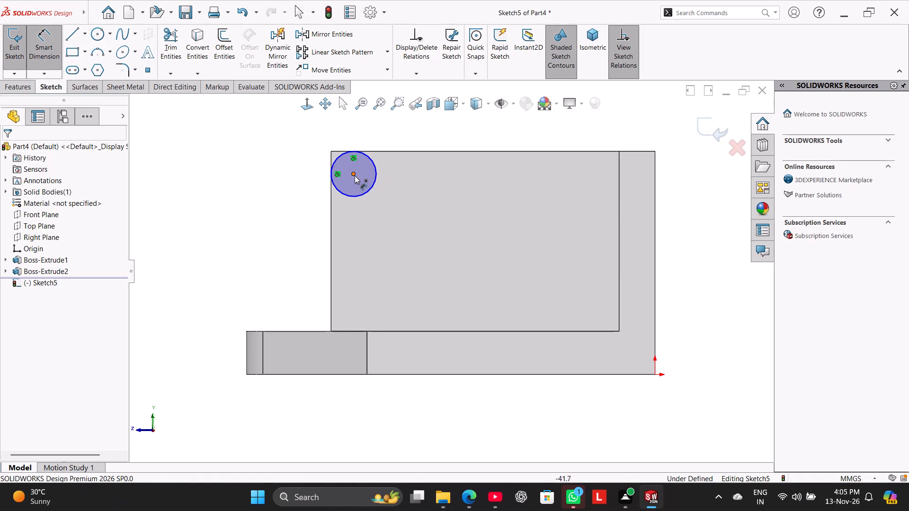
left_click(355, 176)
left_click(622, 211)
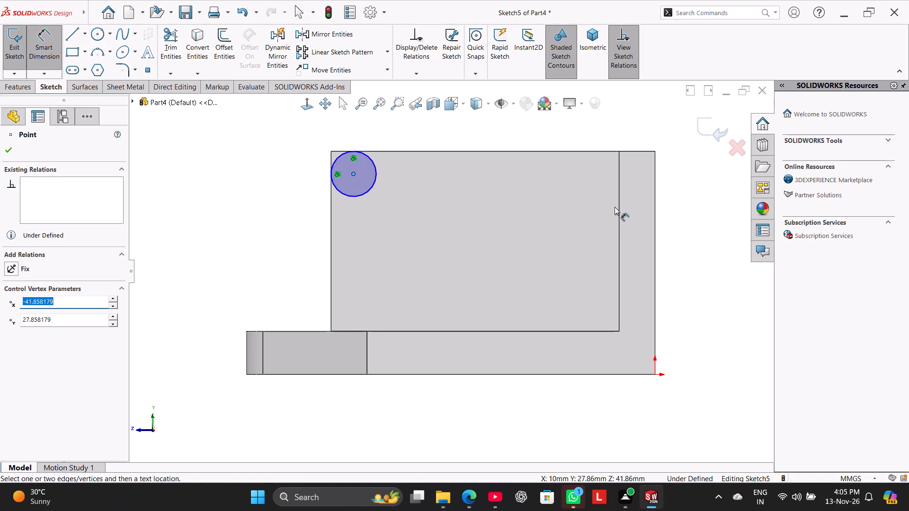
left_click(619, 212)
left_click(544, 132)
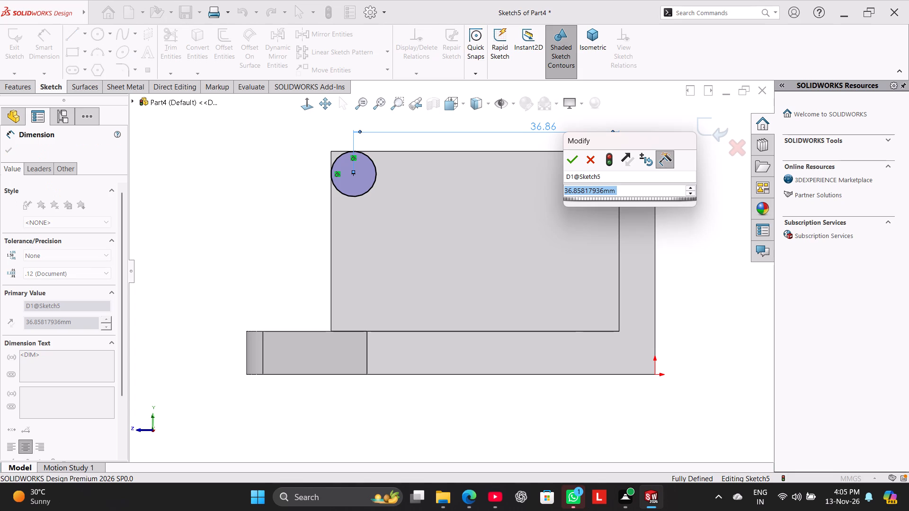
type("36")
key("Return")
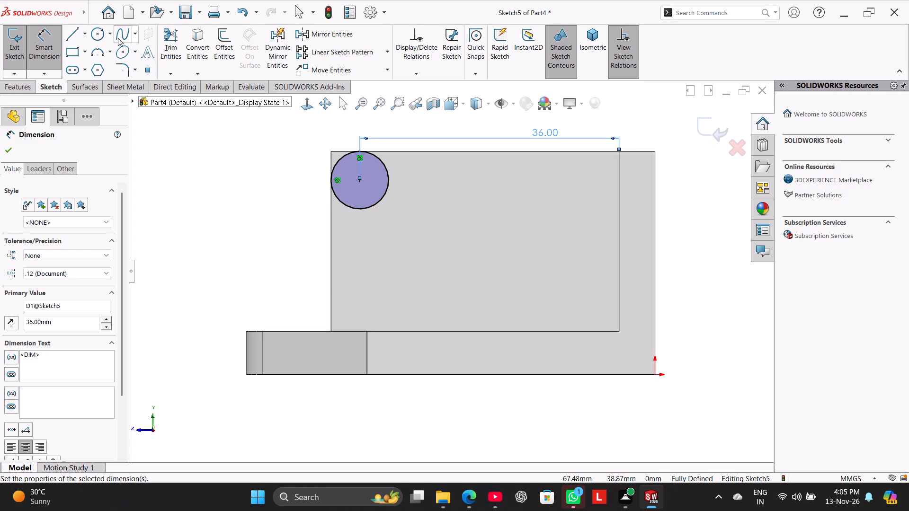
left_click(336, 163)
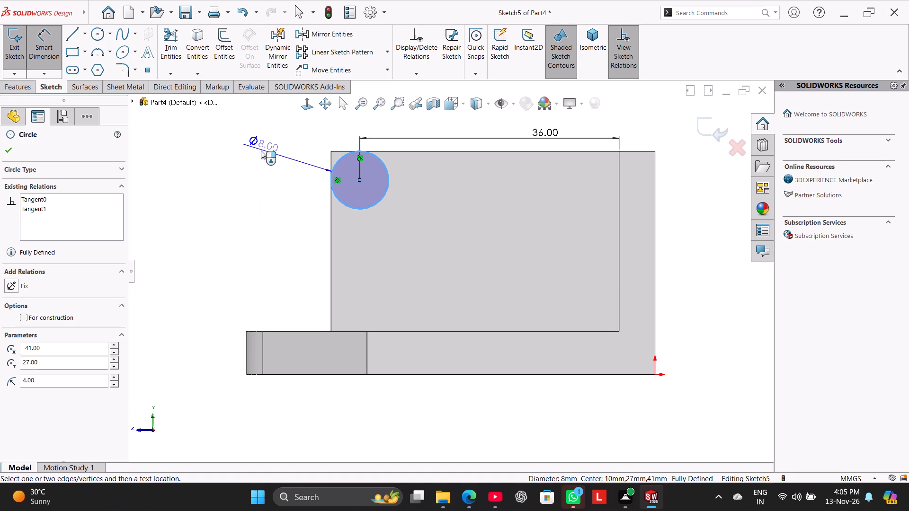
left_click(50, 44)
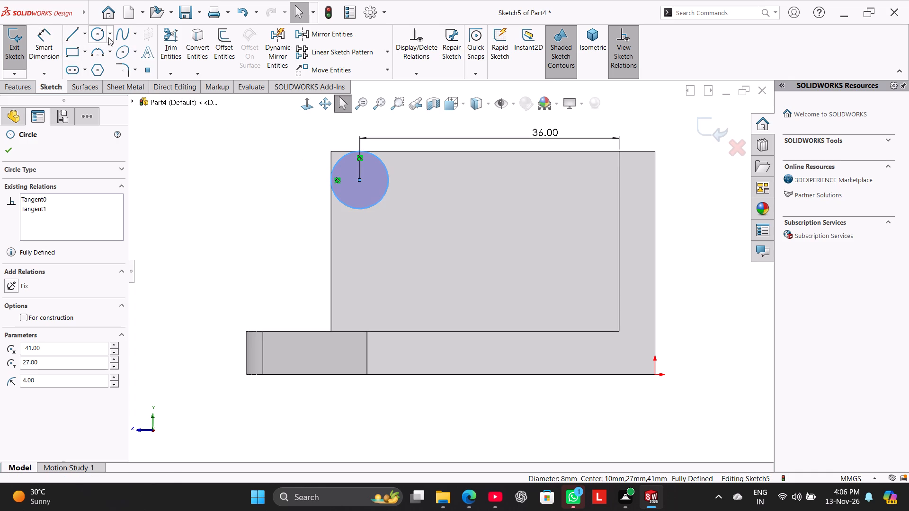
Sketch a smaller concentric circle about 3.8 mm in diameter inside the tangent circle.
left_click(96, 35)
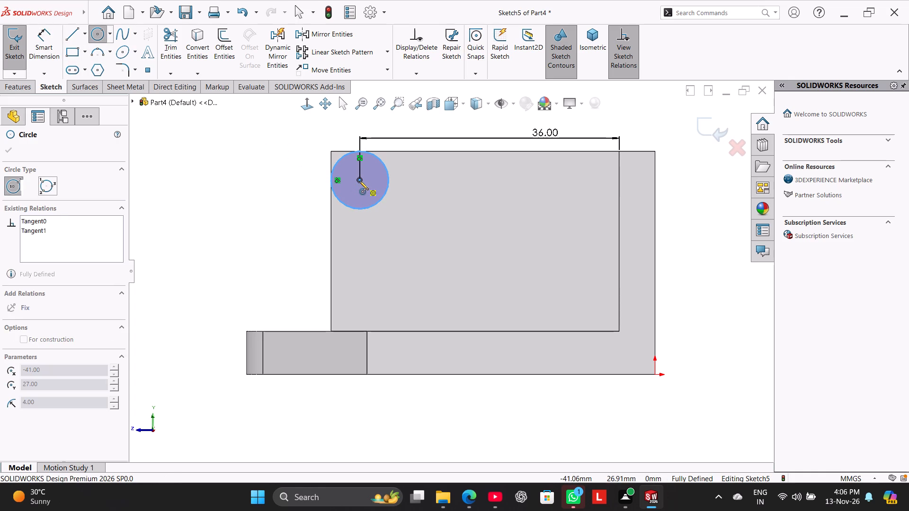
left_click(359, 181)
left_click(365, 193)
Dimension the inner circle's diameter to 8 mm.
left_click(48, 48)
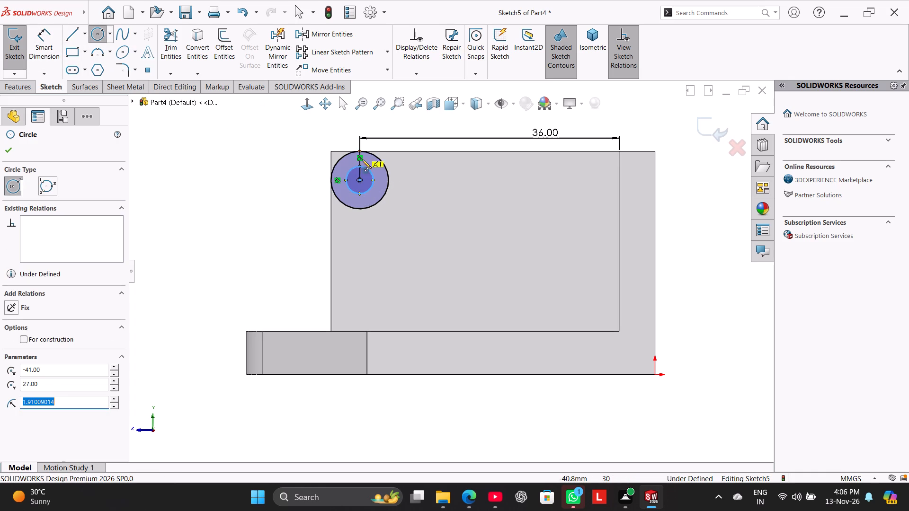
left_click(353, 166)
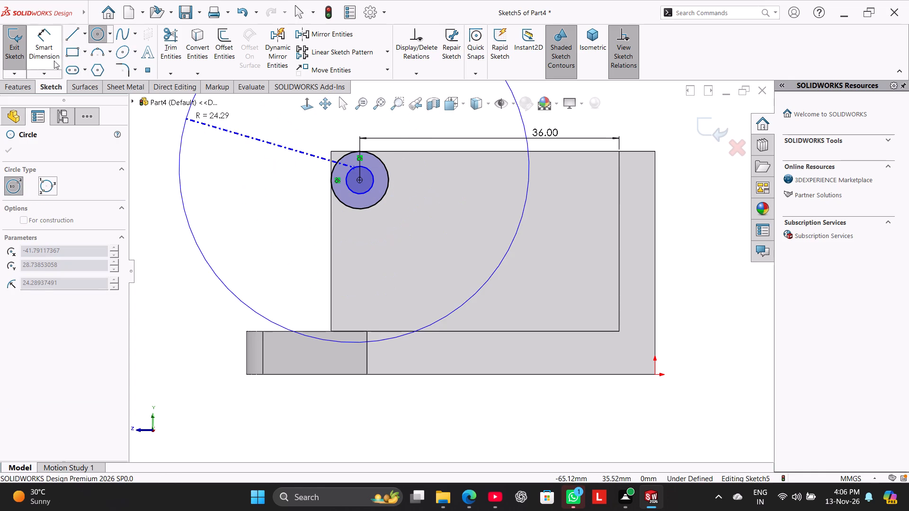
left_click(48, 51)
left_click(349, 171)
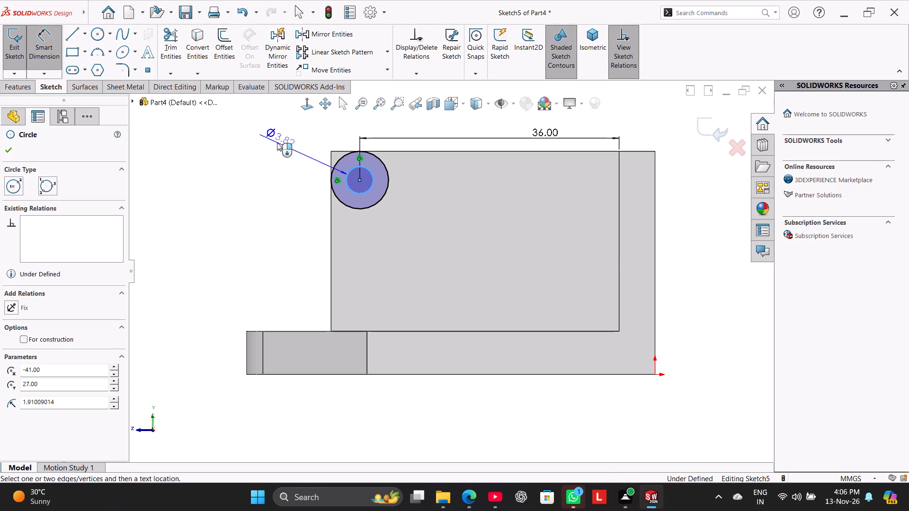
left_click(277, 142)
key("8")
key("Return")
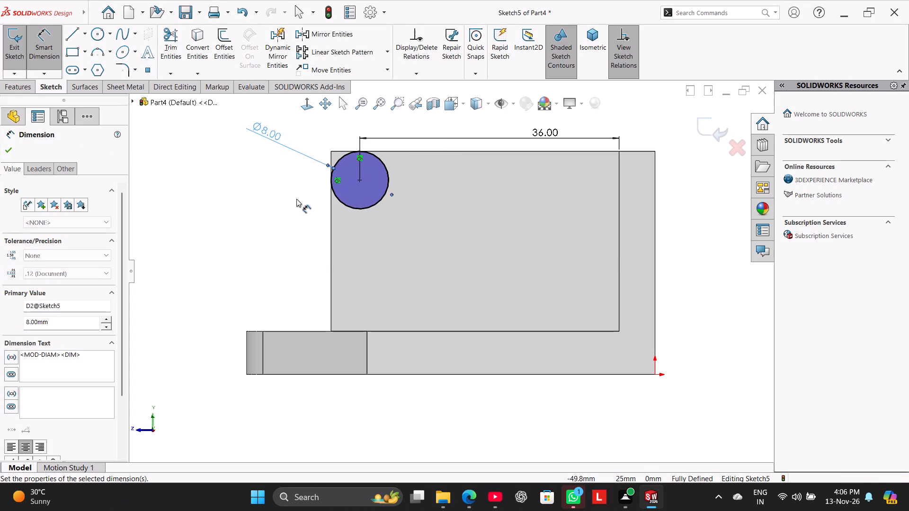
right_click(266, 214)
left_click(297, 241)
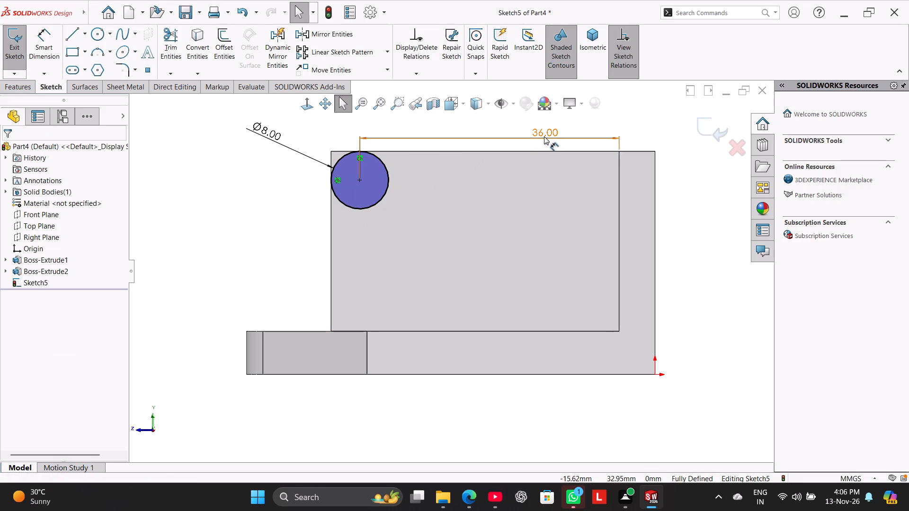
Set the distance from the circles' centre to the back wall's front face to 32 mm.
double_click(544, 136)
type("32")
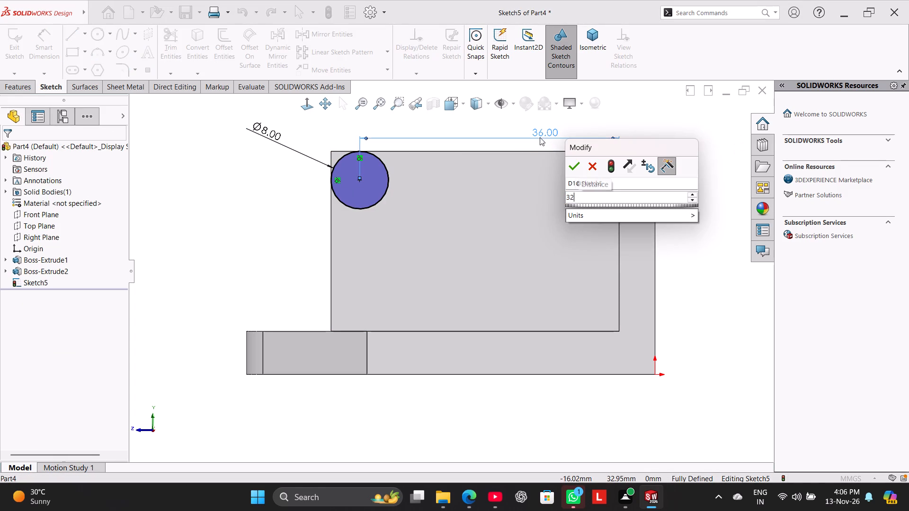
key("Return")
left_click(234, 216)
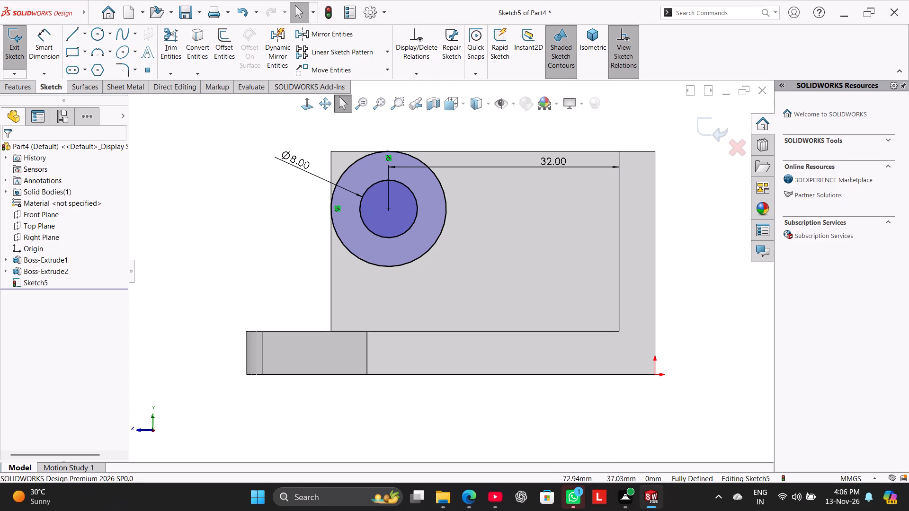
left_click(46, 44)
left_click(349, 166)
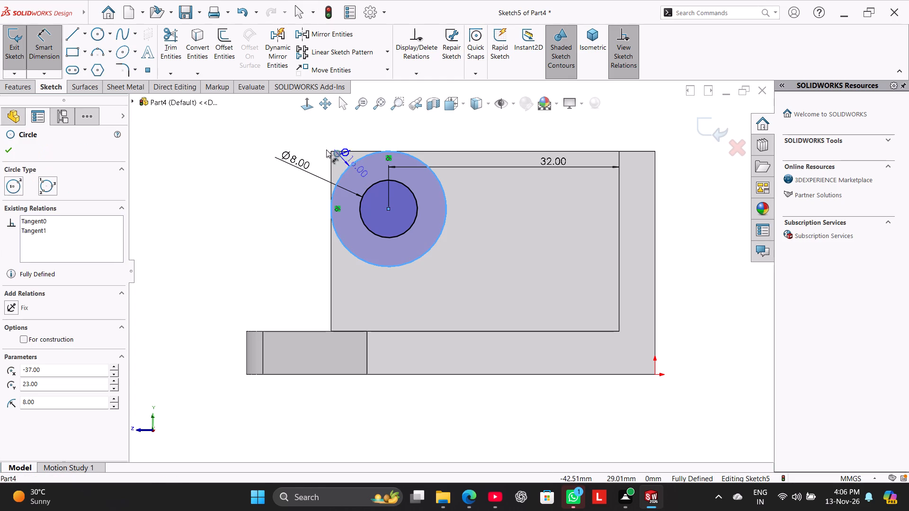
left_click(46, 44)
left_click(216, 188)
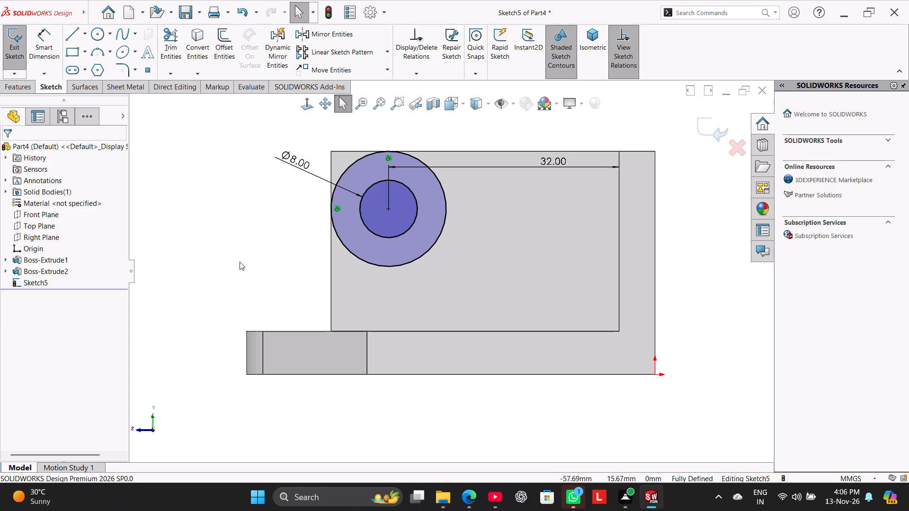
Examine the concentric circles on the +X leg and the surrounding block from several angles.
middle_click_drag(256, 243, 271, 275)
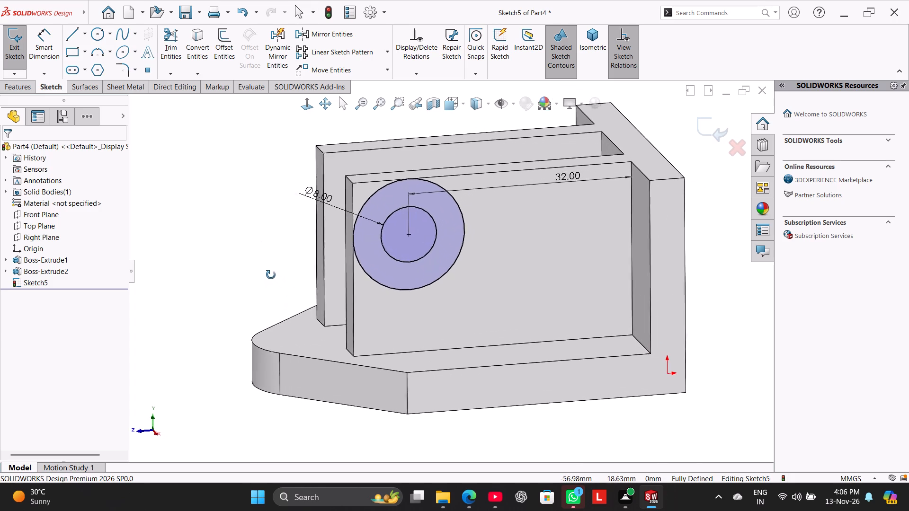
middle_click_drag(271, 275, 268, 270)
middle_click_drag(268, 271, 272, 290)
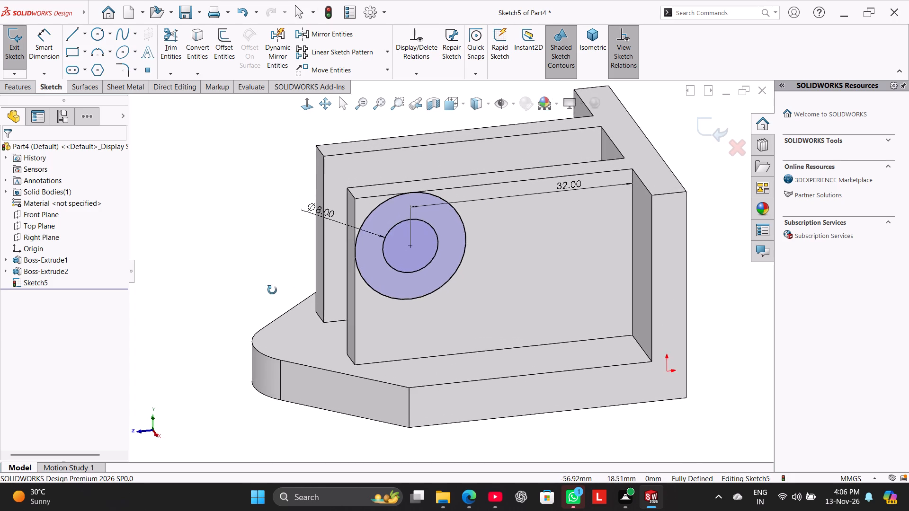
middle_click_drag(272, 290, 258, 276)
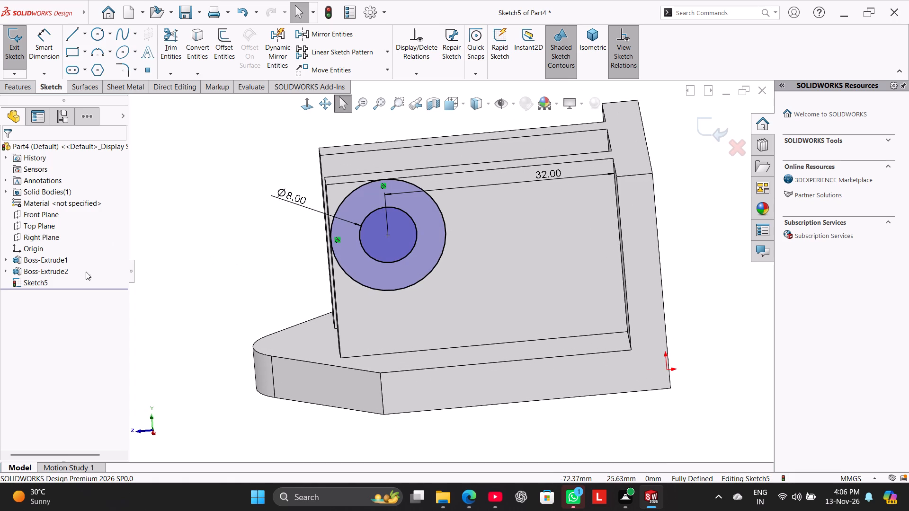
middle_click(199, 251)
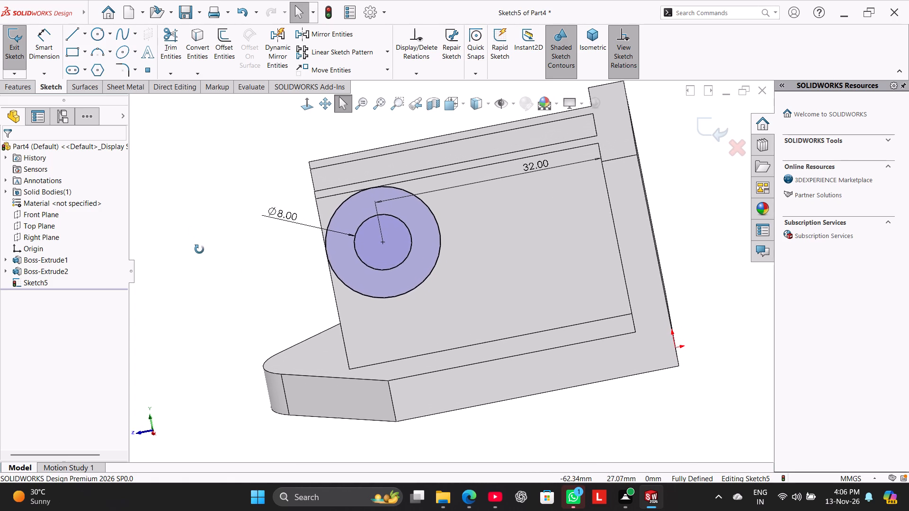
middle_click_drag(190, 257, 189, 225)
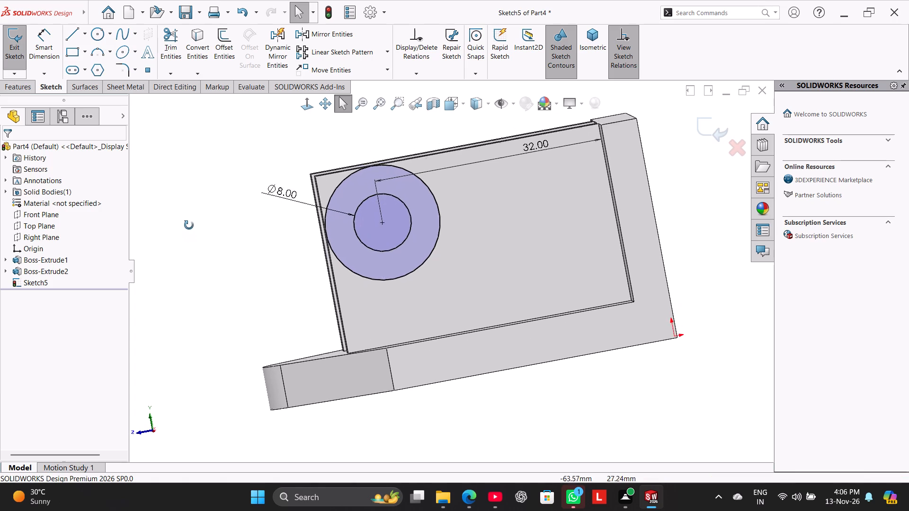
middle_click_drag(189, 225, 194, 262)
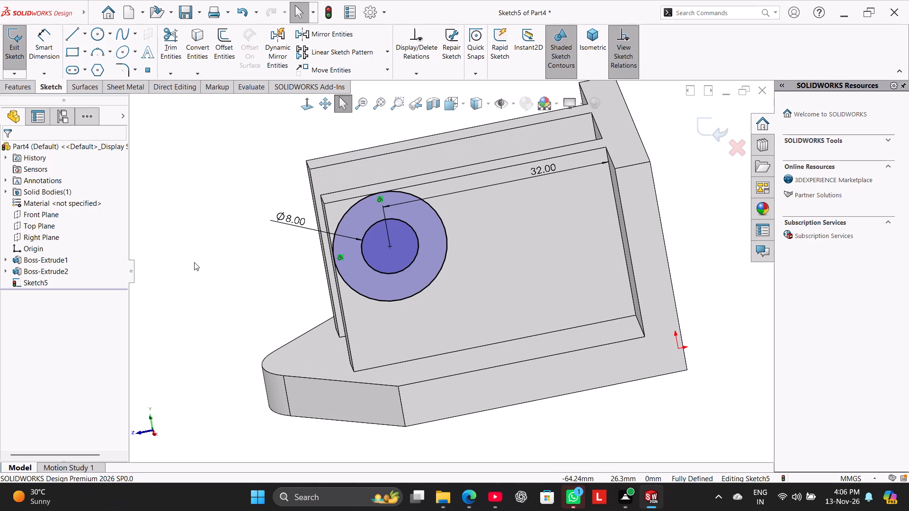
middle_click_drag(194, 262, 185, 239)
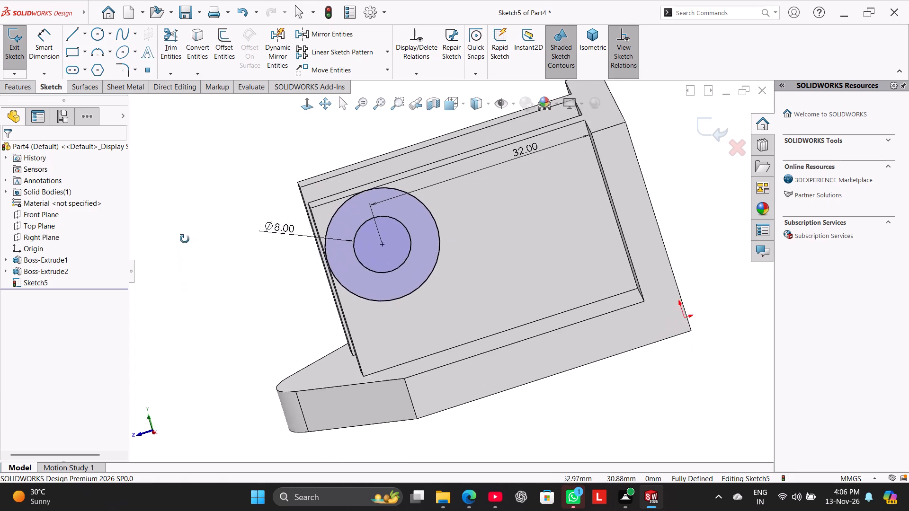
middle_click_drag(185, 239, 181, 229)
middle_click_drag(192, 298, 205, 316)
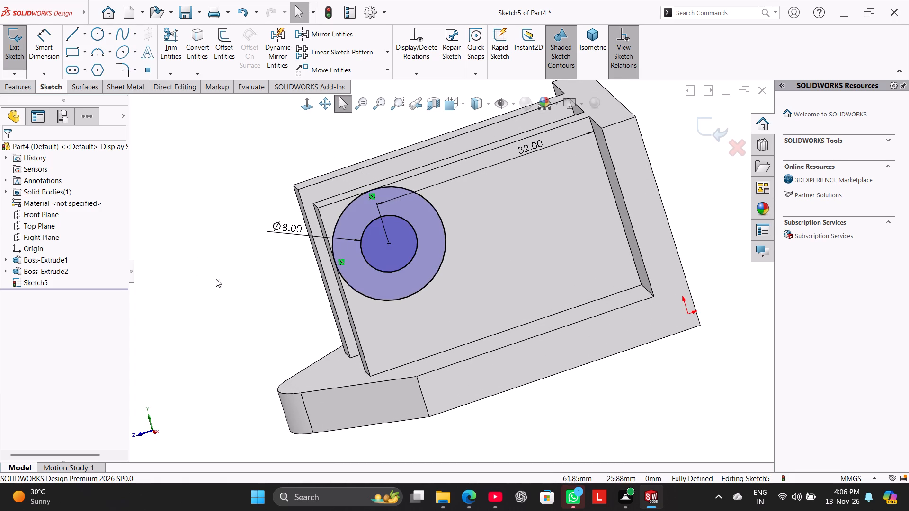
Extrude the ring between the two circles 4 mm outward from the +X leg as a blind boss merged with the body.
left_click(10, 86)
left_click(12, 54)
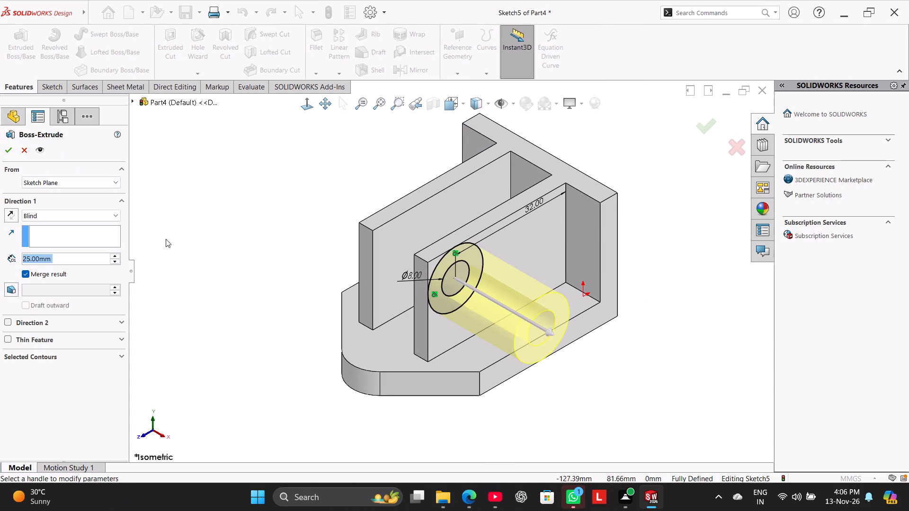
middle_click_drag(243, 288, 225, 277)
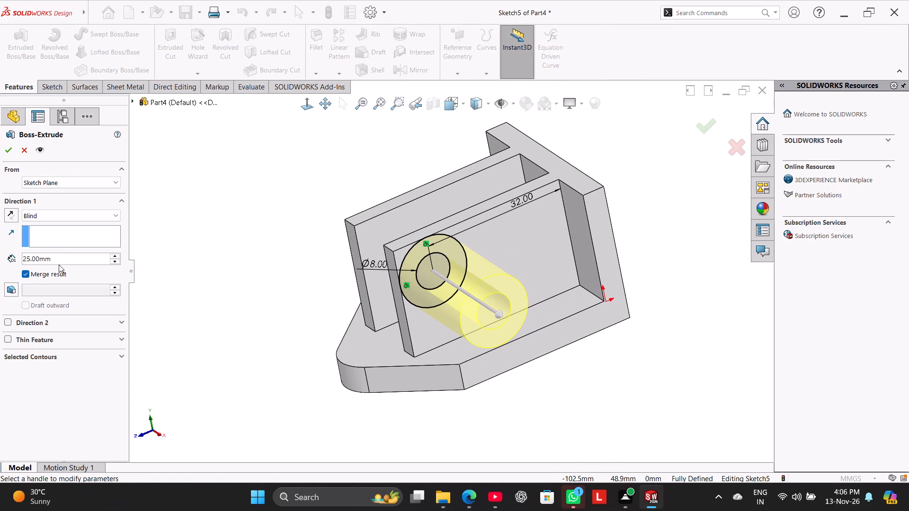
double_click(54, 256)
key("4")
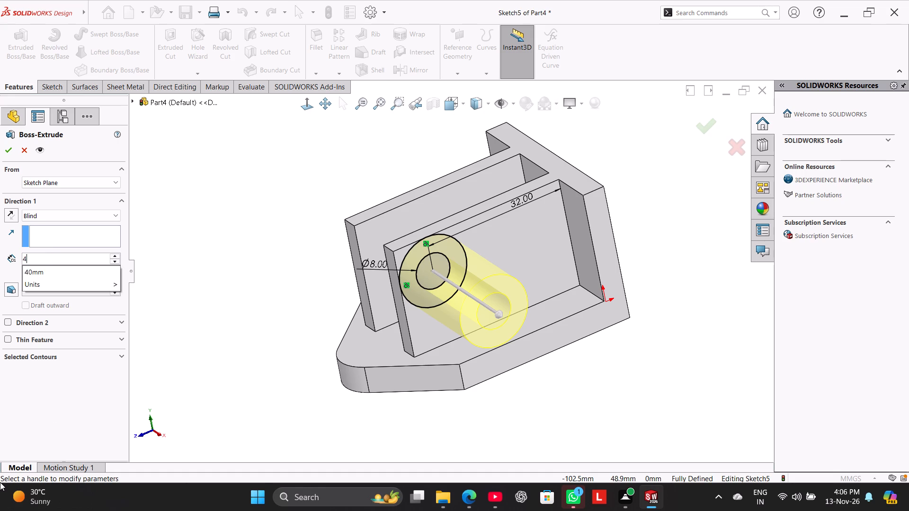
key("Return")
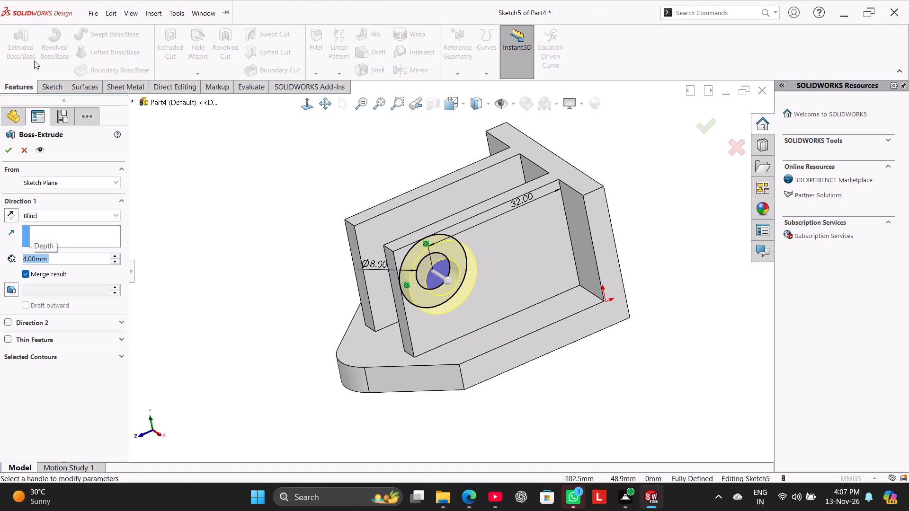
left_click(13, 150)
left_click(189, 164)
Start a sketch on the ring boss's outer face and convert the hole edge, outer corner arc and leg's two corner edges.
middle_click_drag(189, 164, 150, 135)
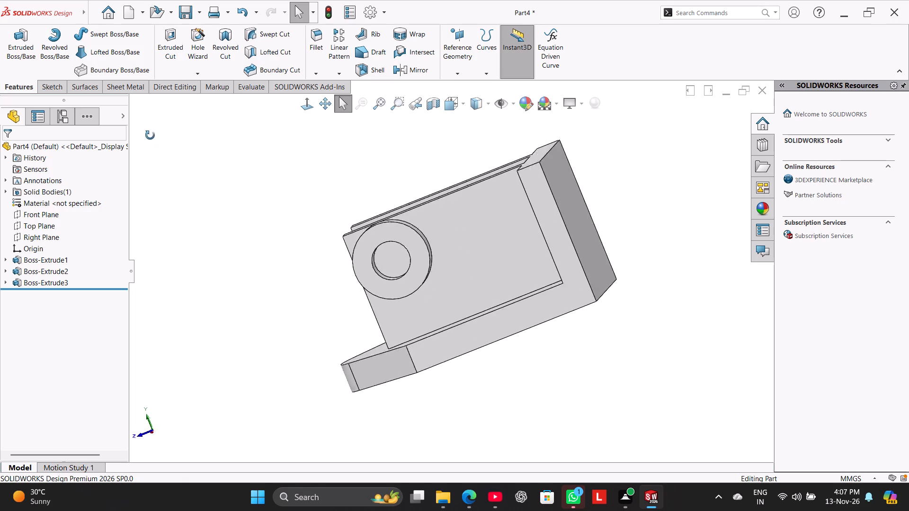
middle_click_drag(150, 135, 176, 141)
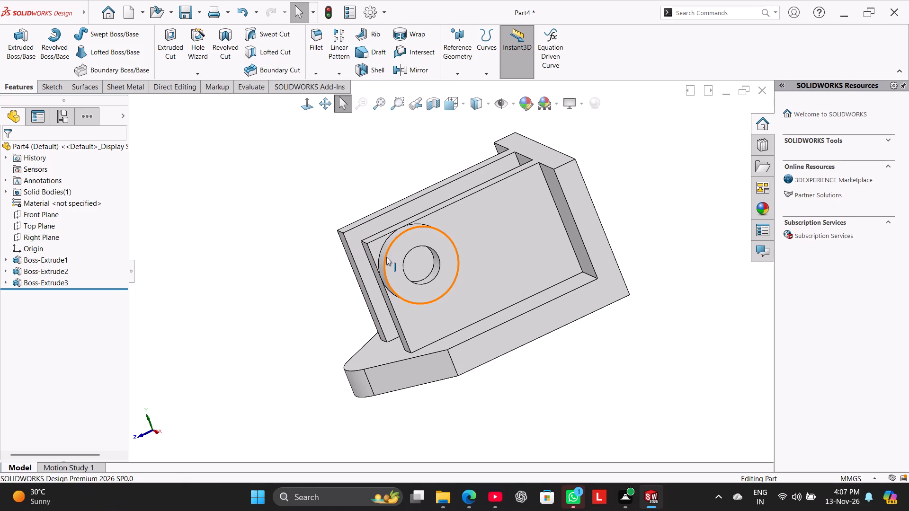
left_click(397, 252)
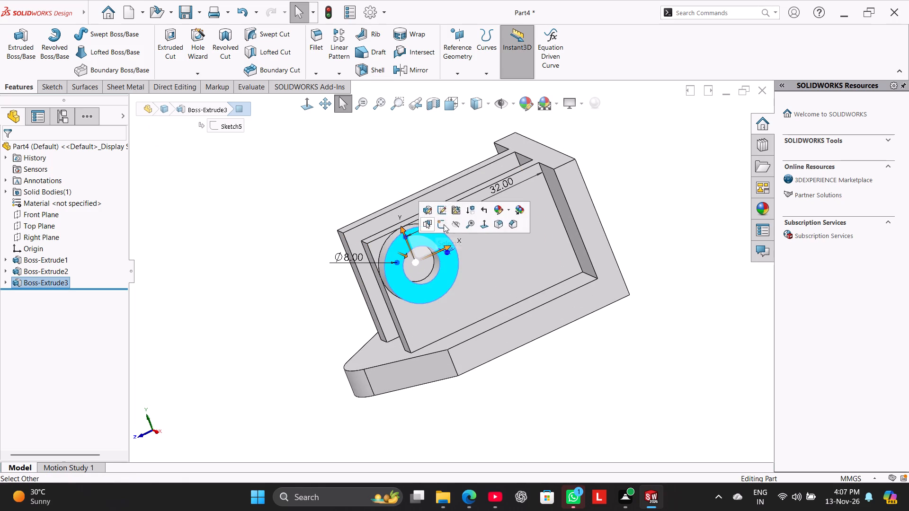
left_click(444, 224)
left_click(271, 242)
left_click(197, 40)
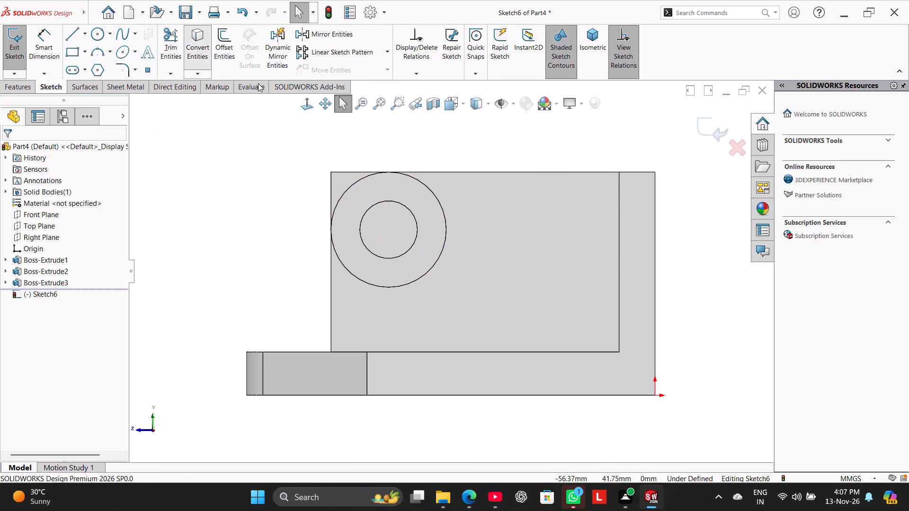
left_click(354, 182)
left_click(345, 173)
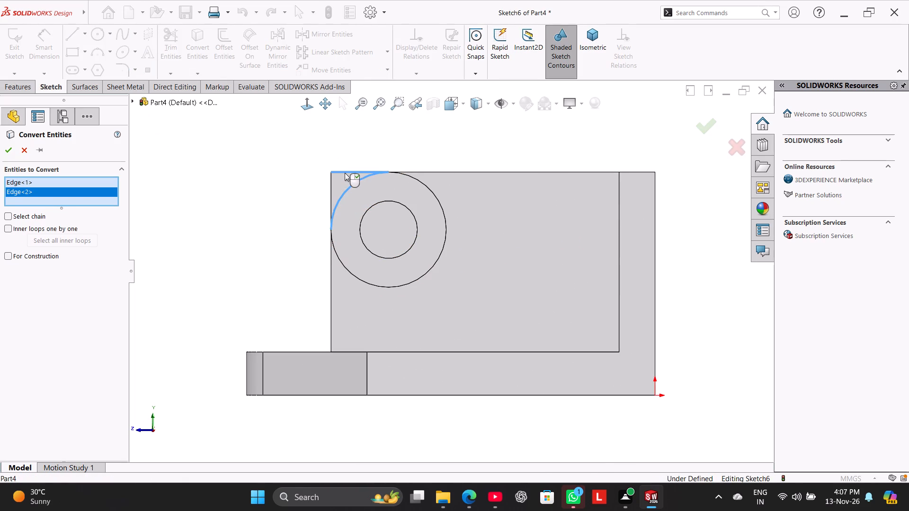
left_click(331, 188)
left_click(372, 206)
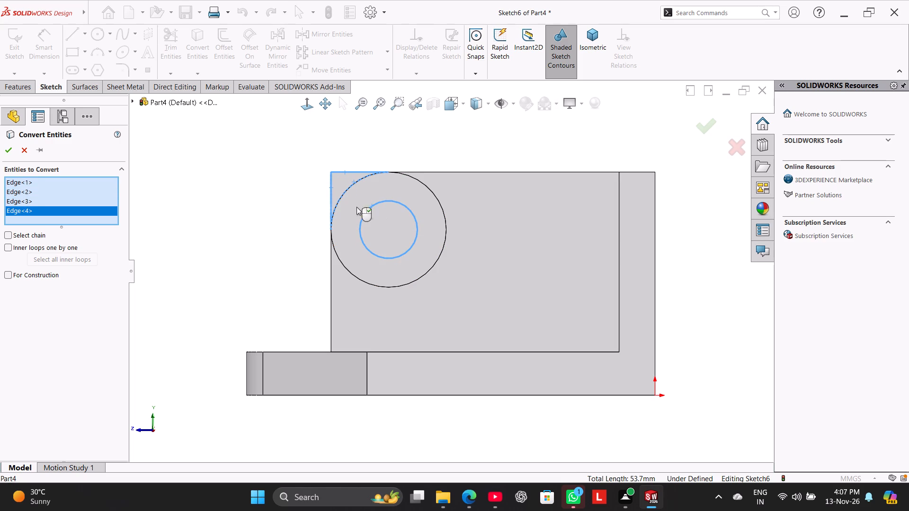
left_click(6, 151)
Extrude-cut the converted hole and corner profiles through the +X leg with an Up To Next end condition.
middle_click_drag(209, 172, 242, 247)
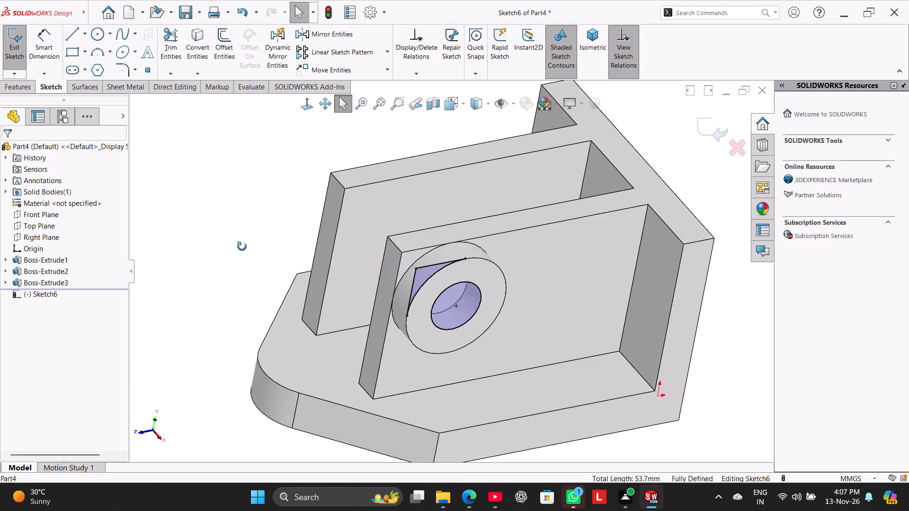
middle_click_drag(242, 247, 242, 248)
left_click(28, 89)
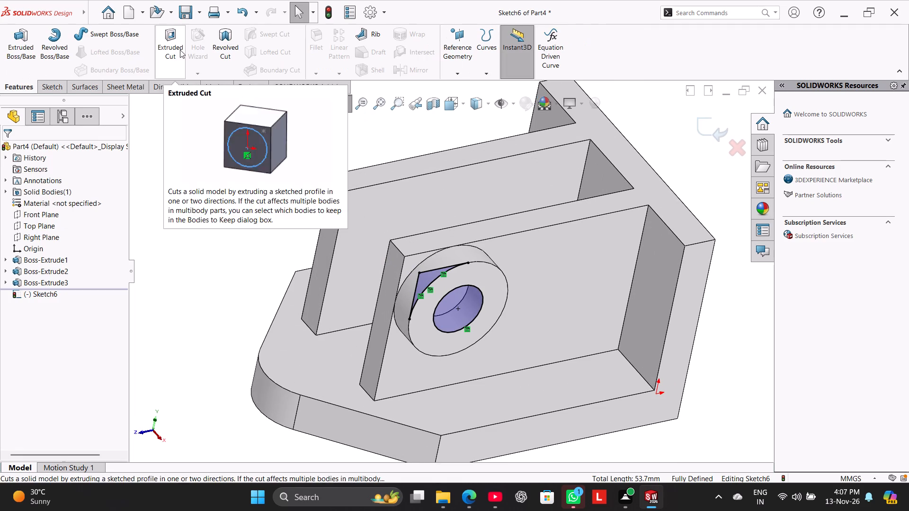
left_click(179, 50)
middle_click_drag(184, 170, 220, 237)
left_click(81, 213)
left_click(74, 247)
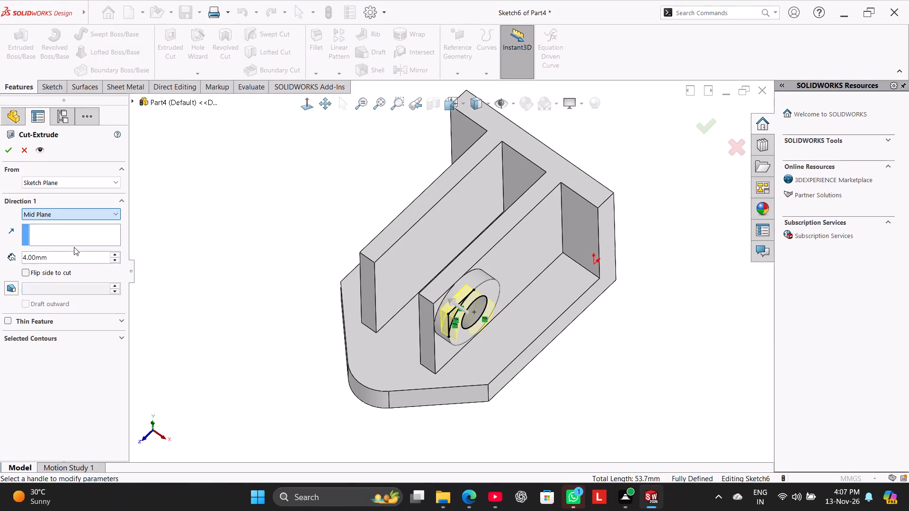
middle_click_drag(254, 228, 220, 195)
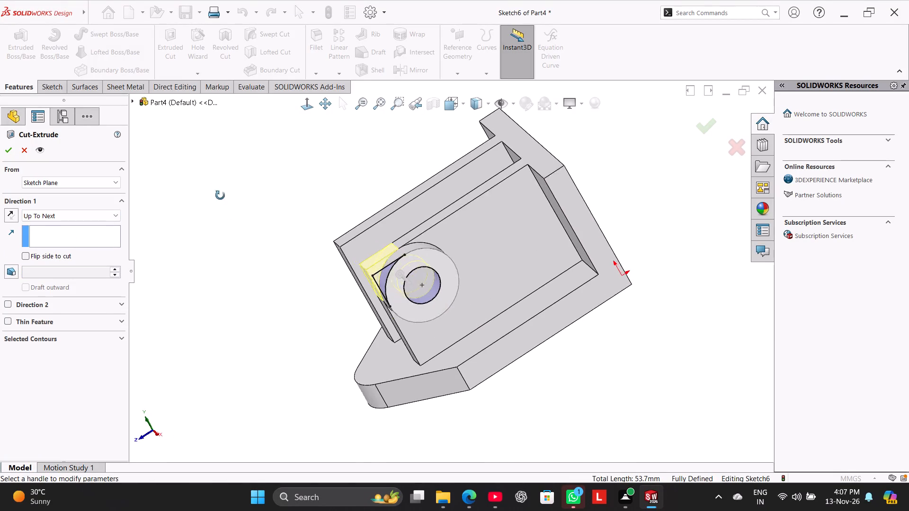
middle_click_drag(220, 195, 238, 260)
left_click(5, 148)
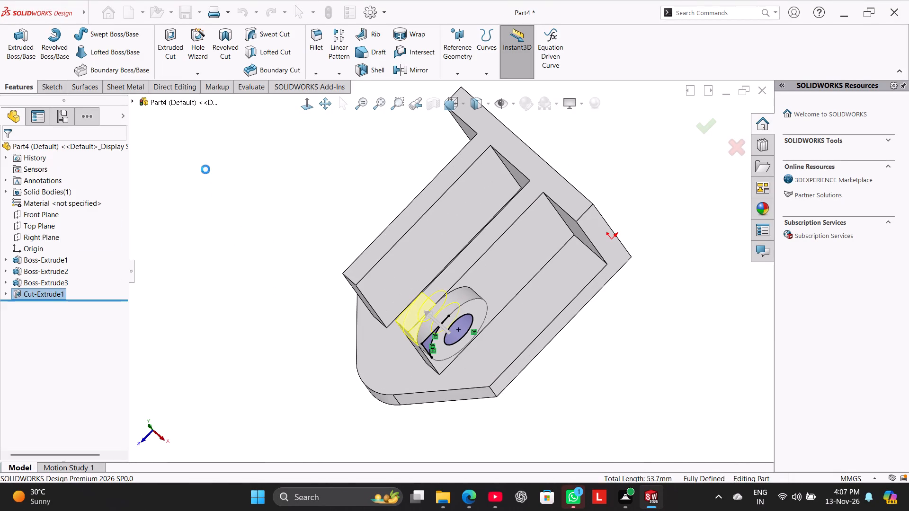
left_click(209, 167)
Mirror the ring boss and its hole-and-corner cut about the Right Plane onto the opposite leg.
middle_click_drag(210, 172, 159, 121)
middle_click_drag(199, 203, 199, 136)
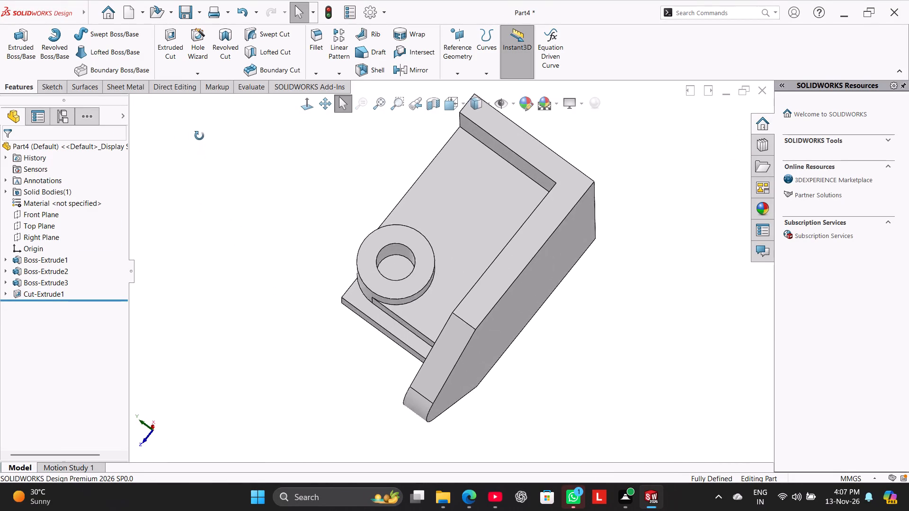
middle_click_drag(199, 136, 195, 190)
right_click_drag(226, 246, 318, 177)
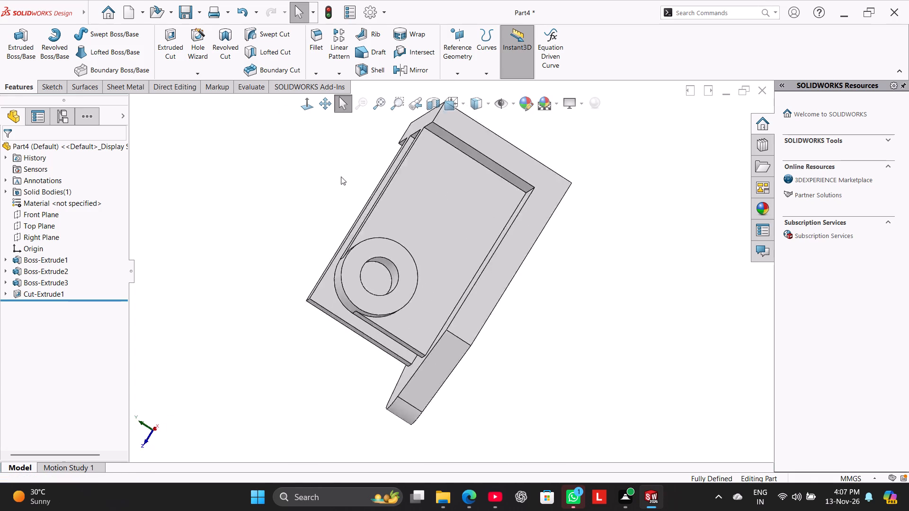
left_click(58, 299)
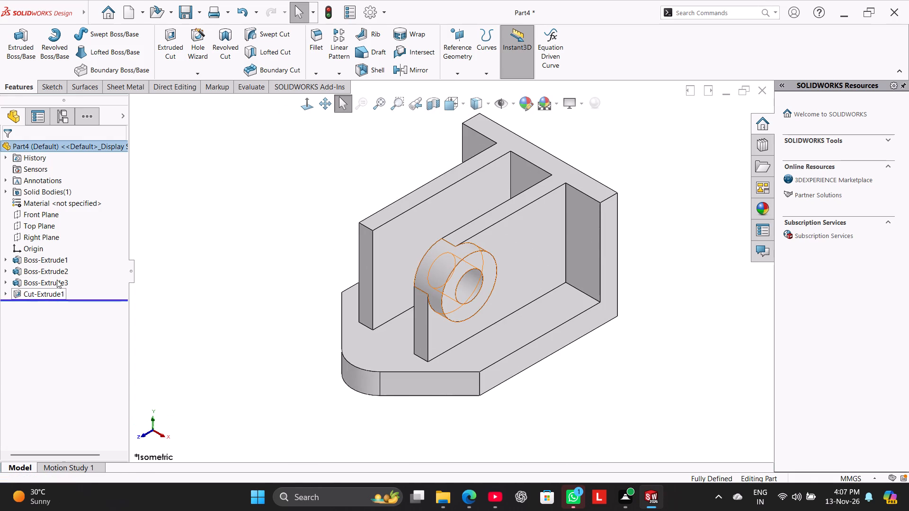
left_click(57, 278, "ctrl")
left_click(59, 290, "ctrl")
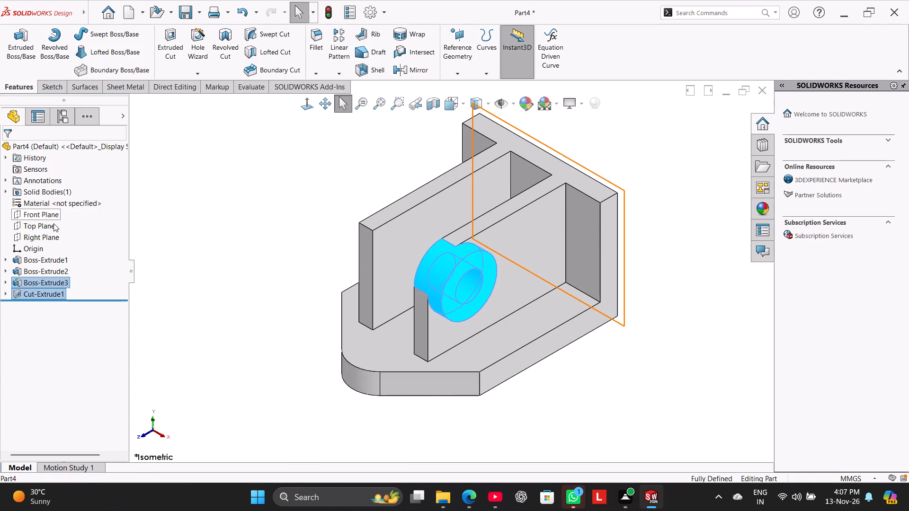
left_click(48, 232, "ctrl")
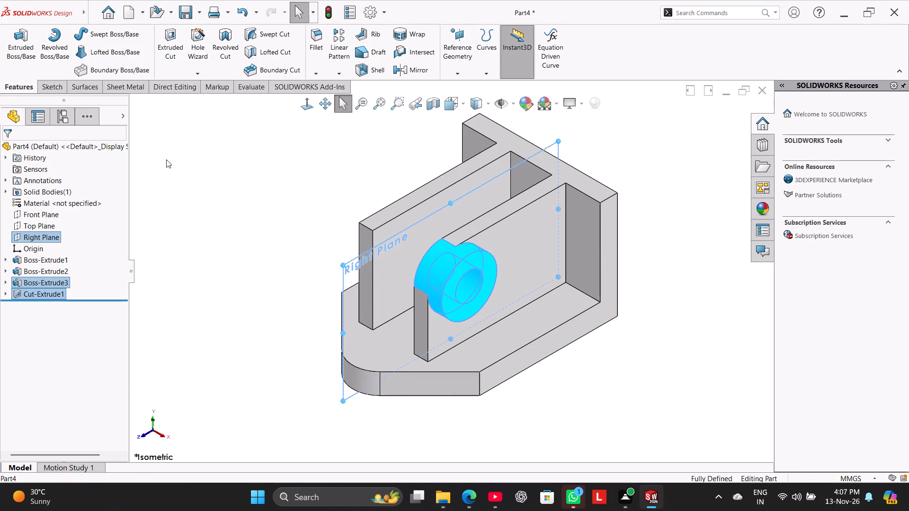
left_click(411, 71)
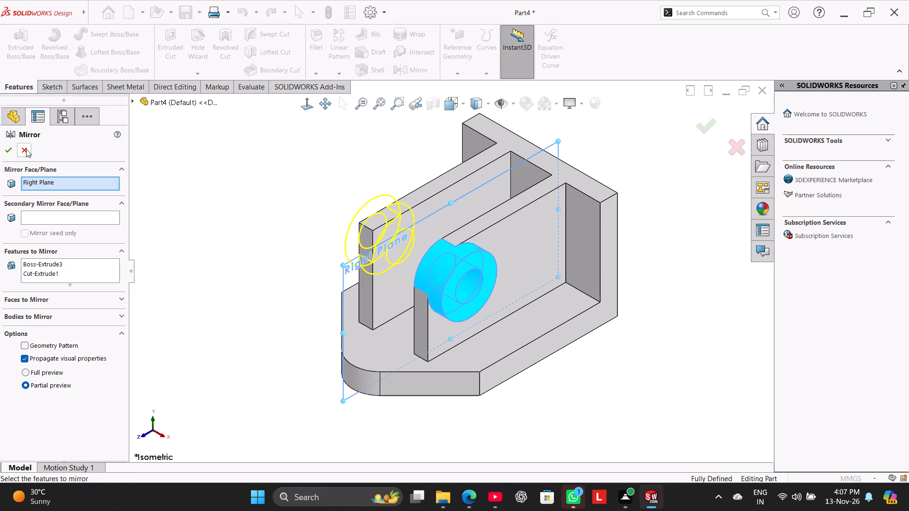
left_click(11, 149)
left_click(211, 160)
Reopen the base sketch and draw a circle about 11.7 mm in diameter centred on the rounded tip's centreline endpoint.
right_click_drag(203, 290, 283, 235)
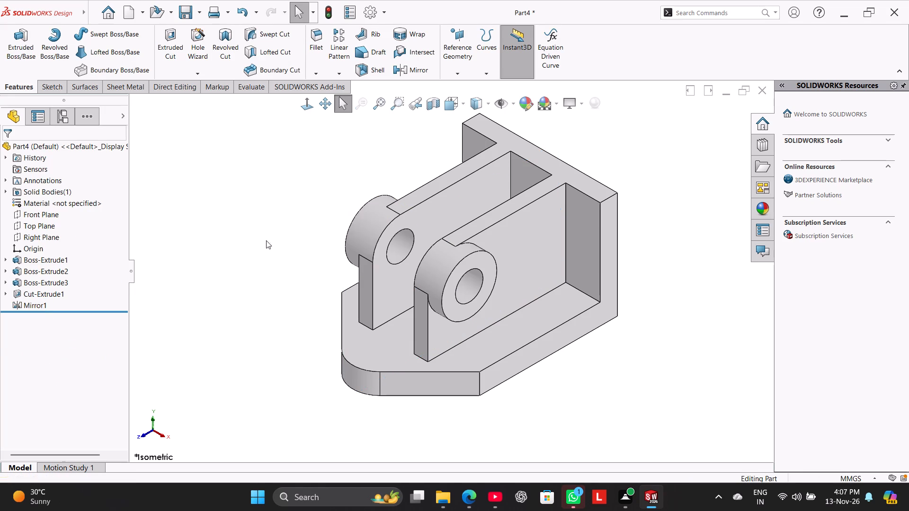
right_click_drag(234, 274, 291, 228)
right_click(59, 261)
left_click(85, 234)
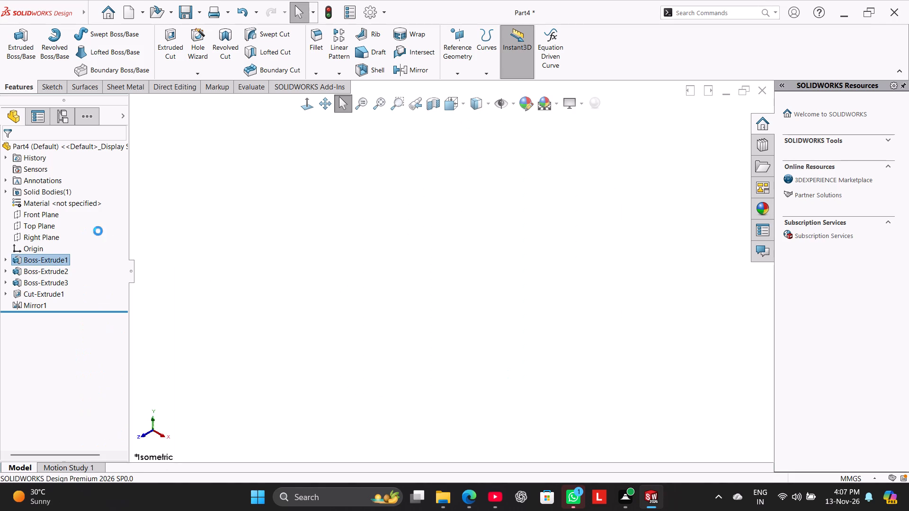
scroll(313, 262, "up", 2)
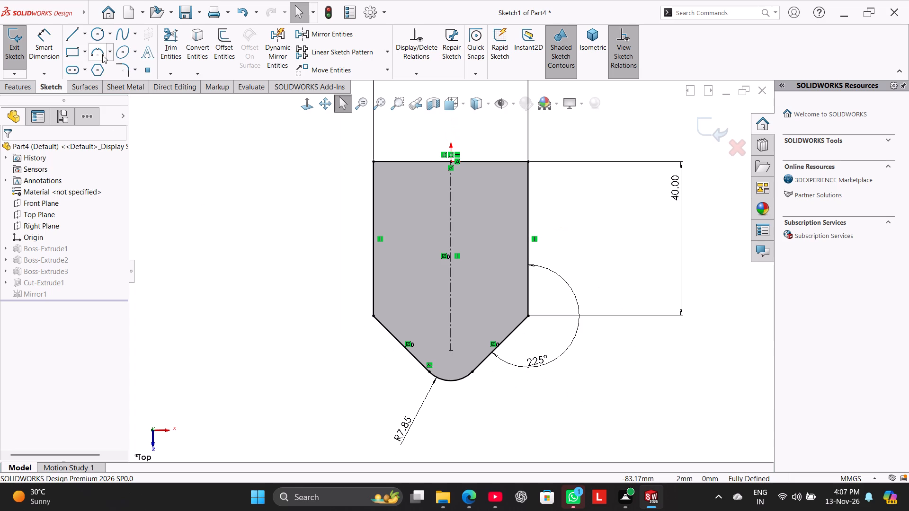
left_click(95, 33)
left_click(452, 353)
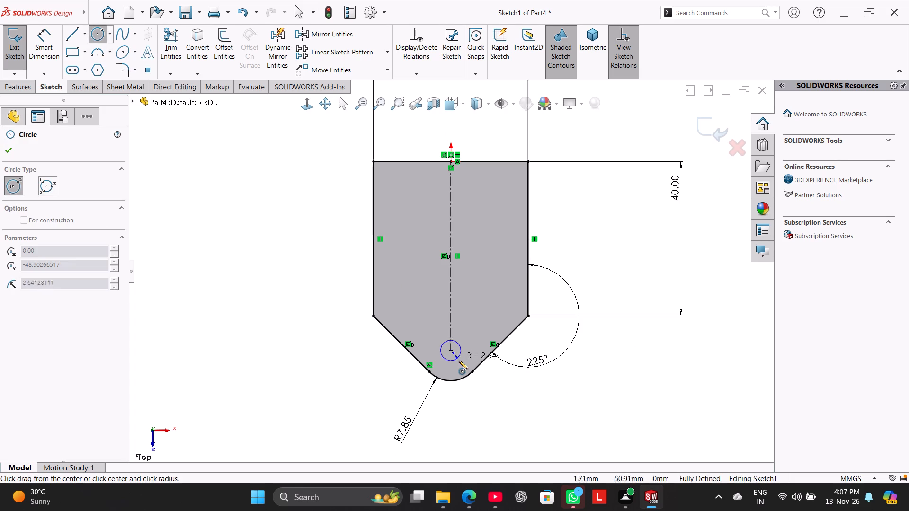
left_click(428, 343)
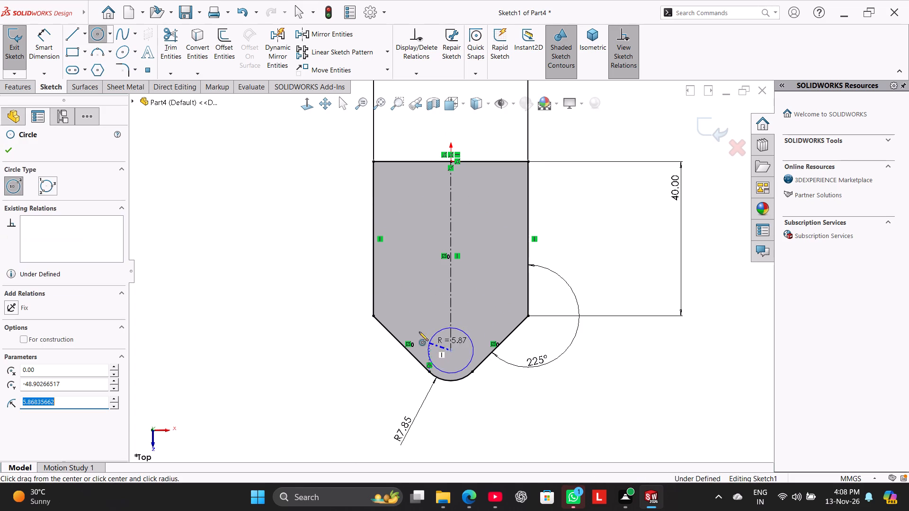
Dimension the tip circle's diameter to 5 mm and rebuild the block with the edited base sketch.
left_click(38, 47)
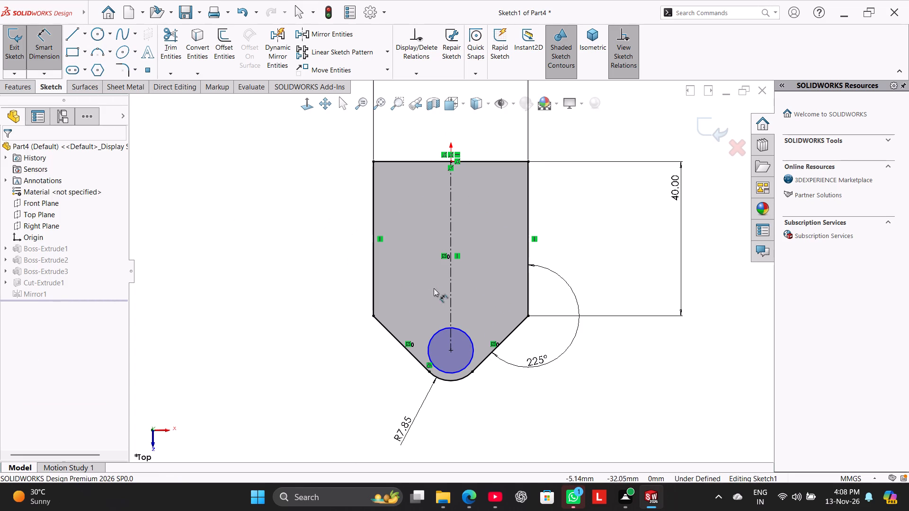
left_click(467, 367)
left_click(488, 416)
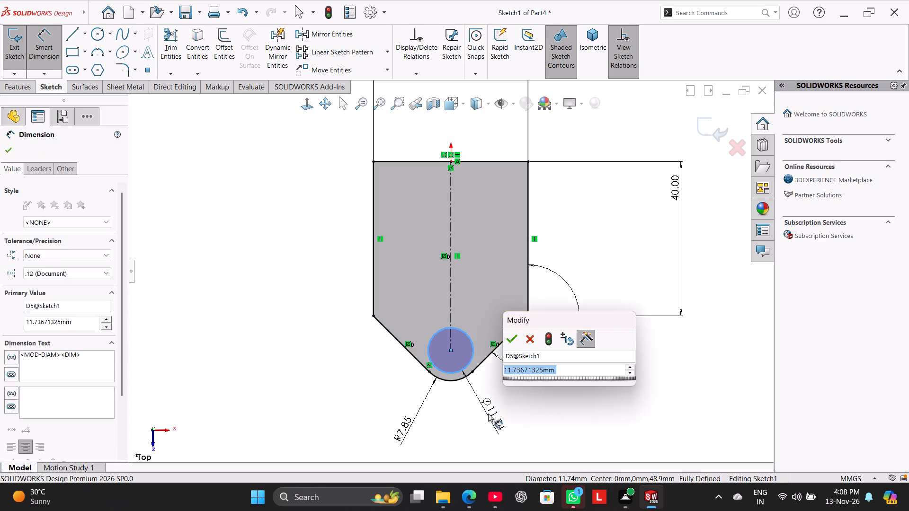
key("5")
key("Return")
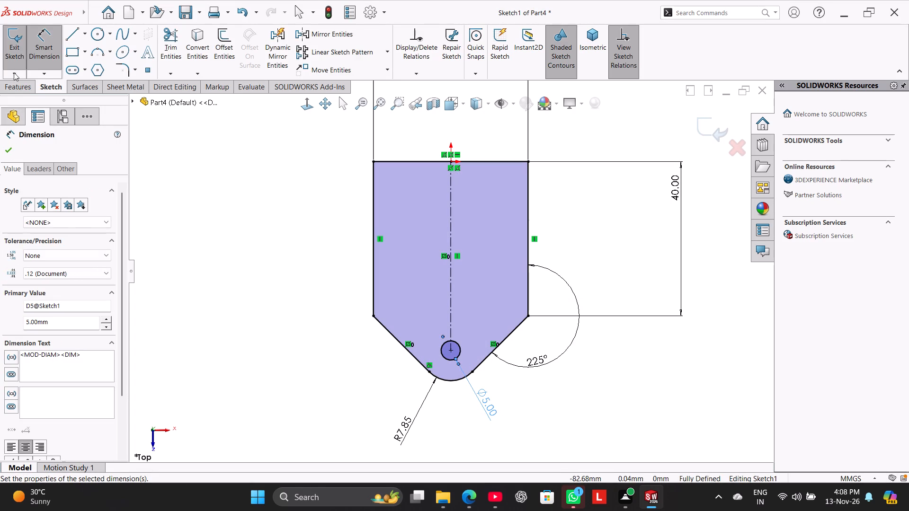
left_click(18, 58)
right_click_drag(257, 279, 321, 210)
left_click(235, 252)
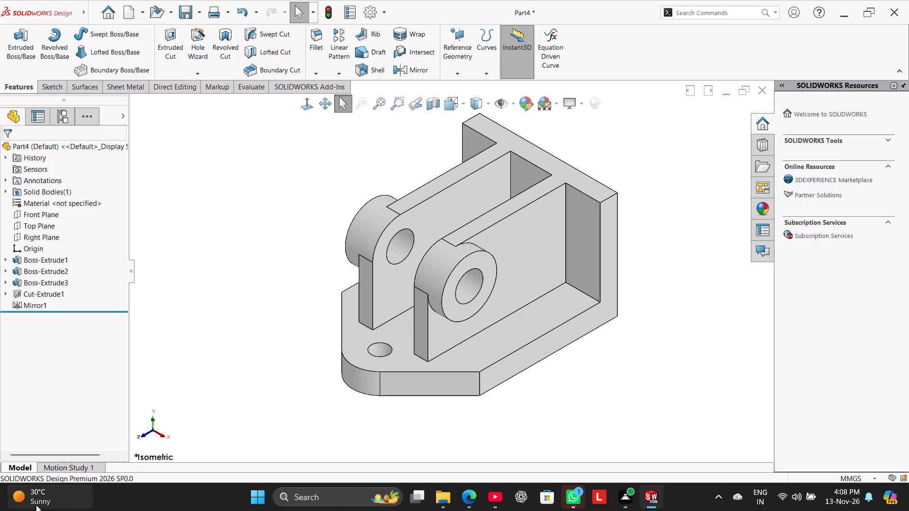
Start a sketch on the base's top face and draw a circle on the -X side near the back wall.
left_click(548, 319)
left_click(588, 291)
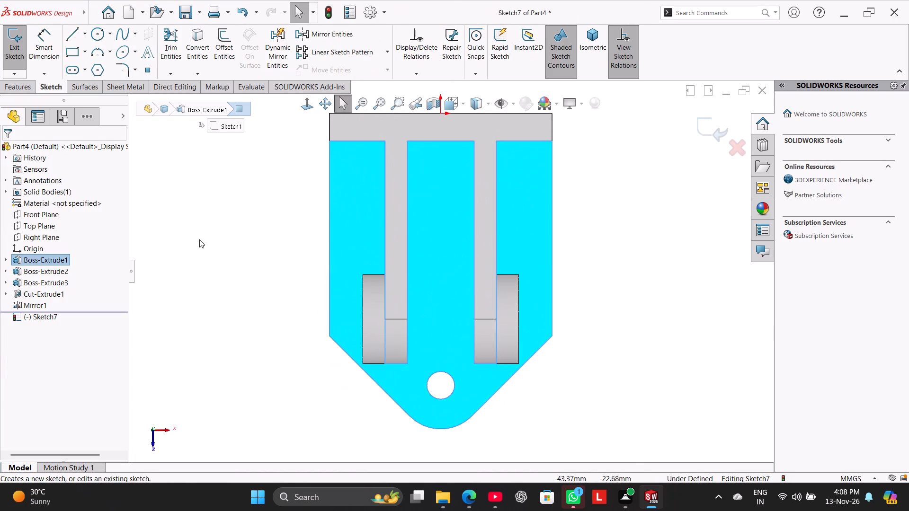
left_click(199, 239)
left_click(95, 31)
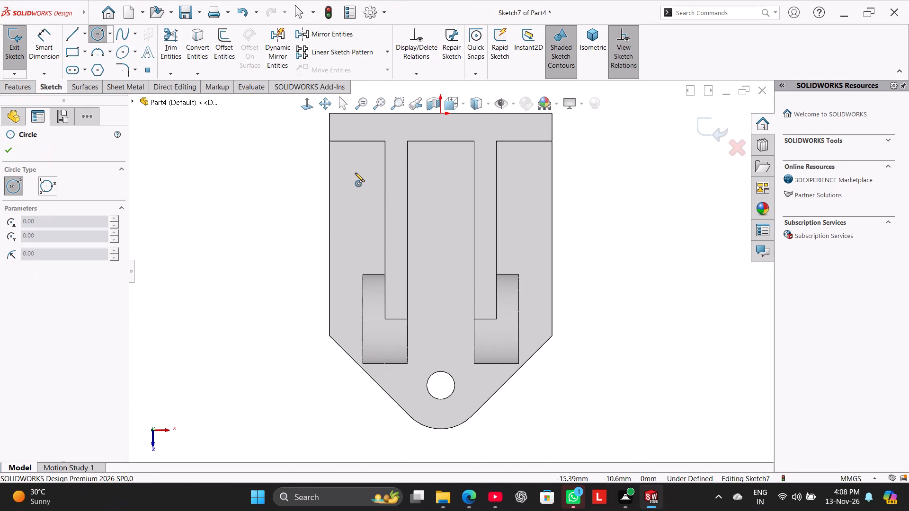
left_click(355, 173)
left_click(361, 186)
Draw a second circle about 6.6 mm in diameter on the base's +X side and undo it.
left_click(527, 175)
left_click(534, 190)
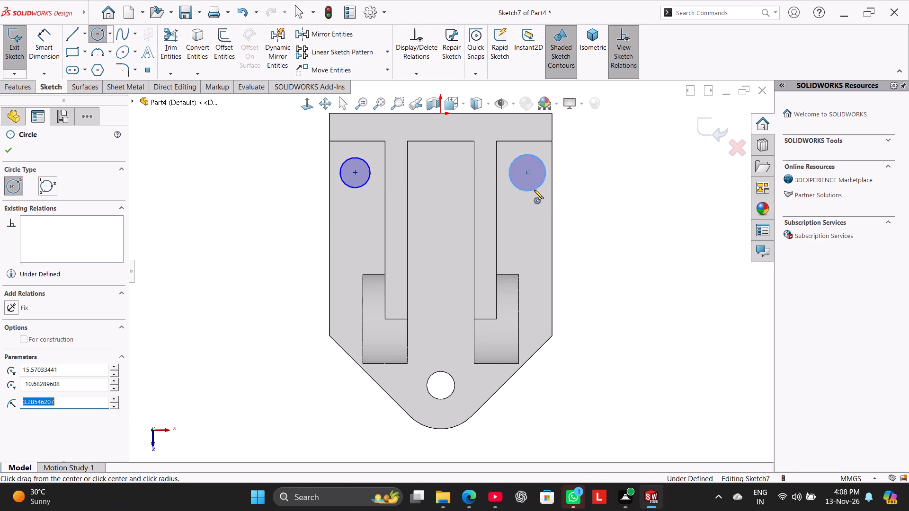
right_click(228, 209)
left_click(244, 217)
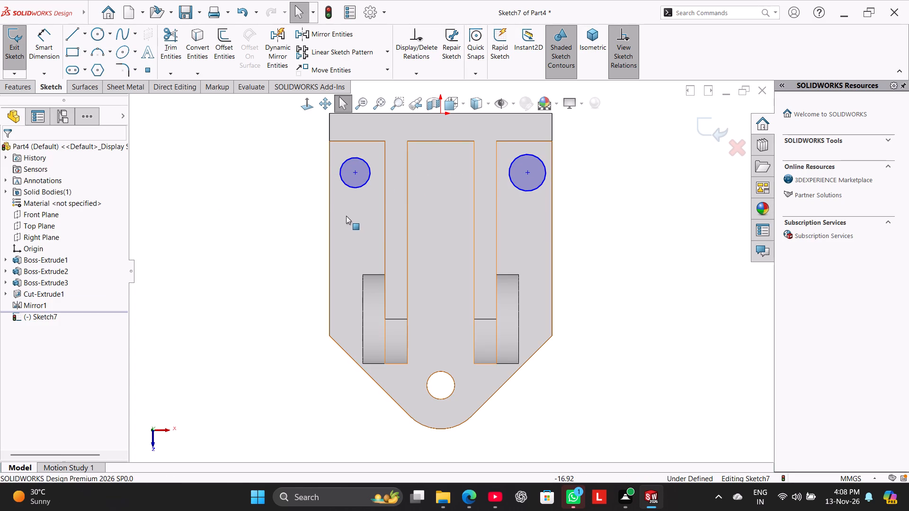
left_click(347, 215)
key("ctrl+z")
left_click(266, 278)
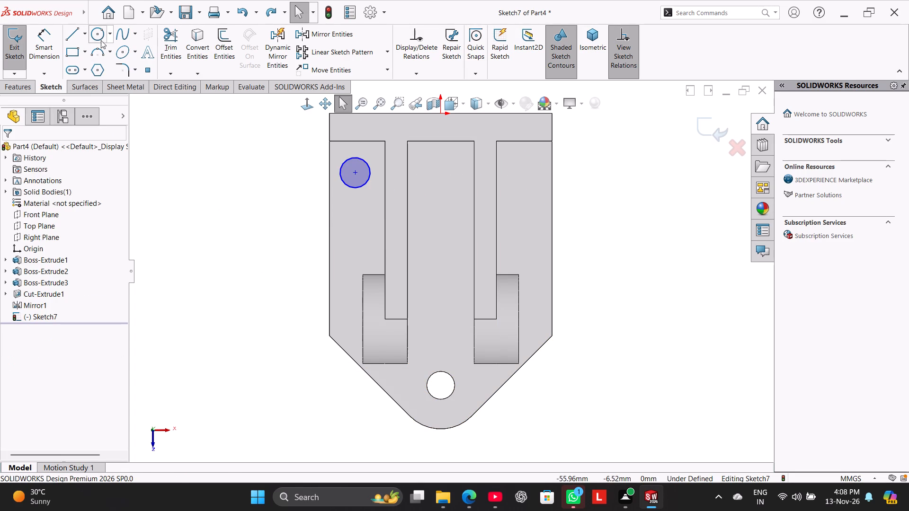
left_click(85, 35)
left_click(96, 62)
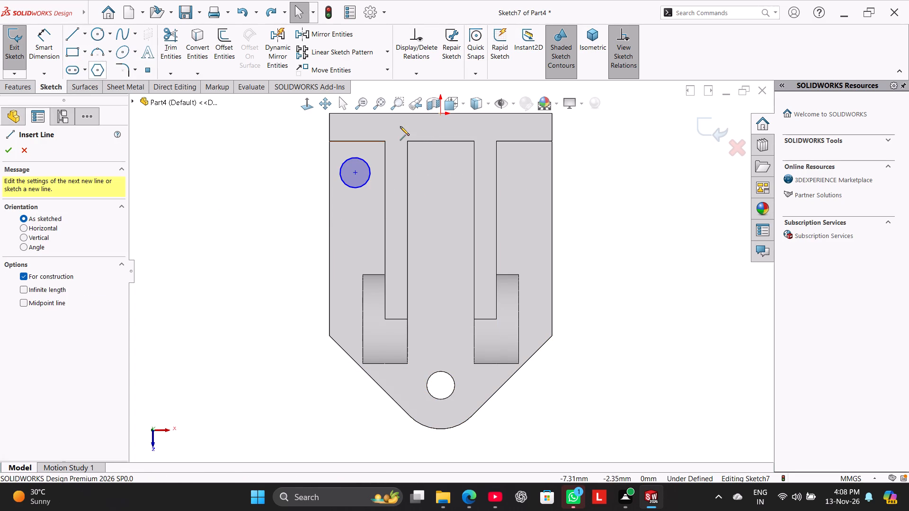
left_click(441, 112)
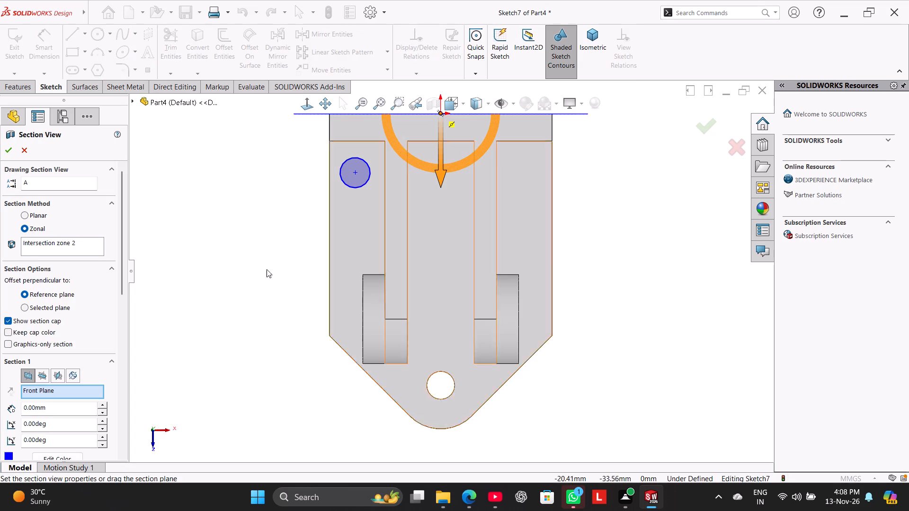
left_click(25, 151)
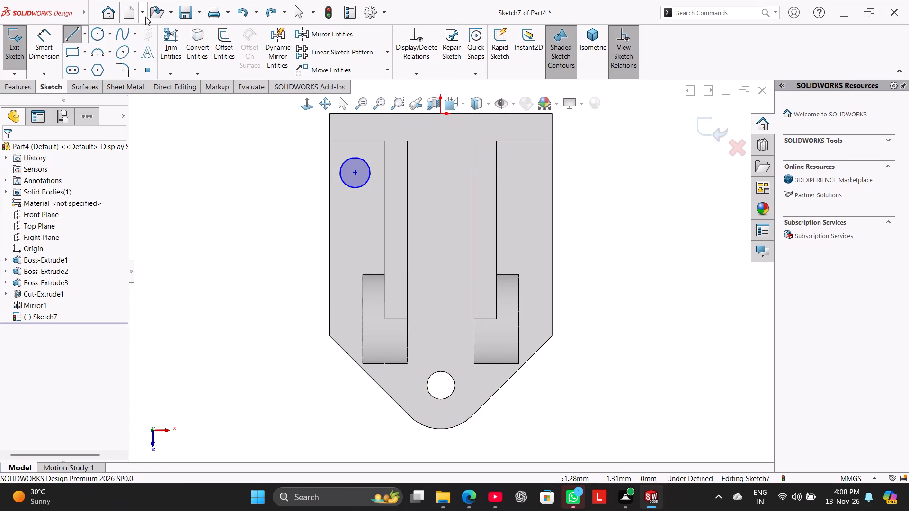
Draw a vertical centerline about 56.75 mm long from the origin to the midpoint of the base's rounded tip.
scroll(336, 164, "up", 2)
left_click(87, 35)
left_click(98, 63)
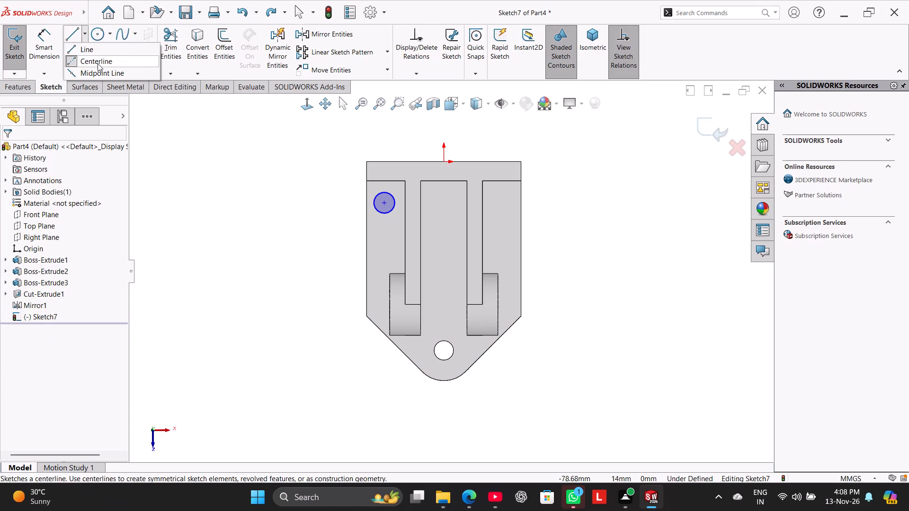
left_click(87, 44)
left_click(85, 35)
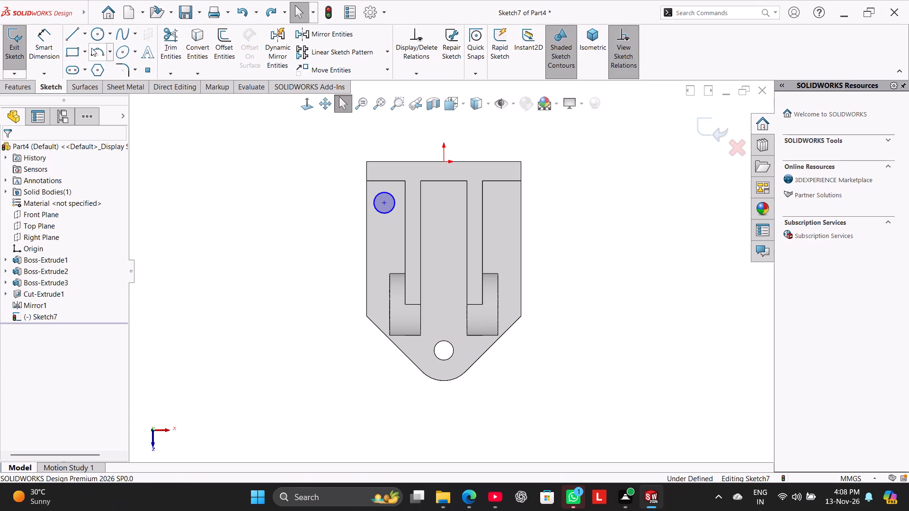
left_click(84, 33)
left_click(95, 61)
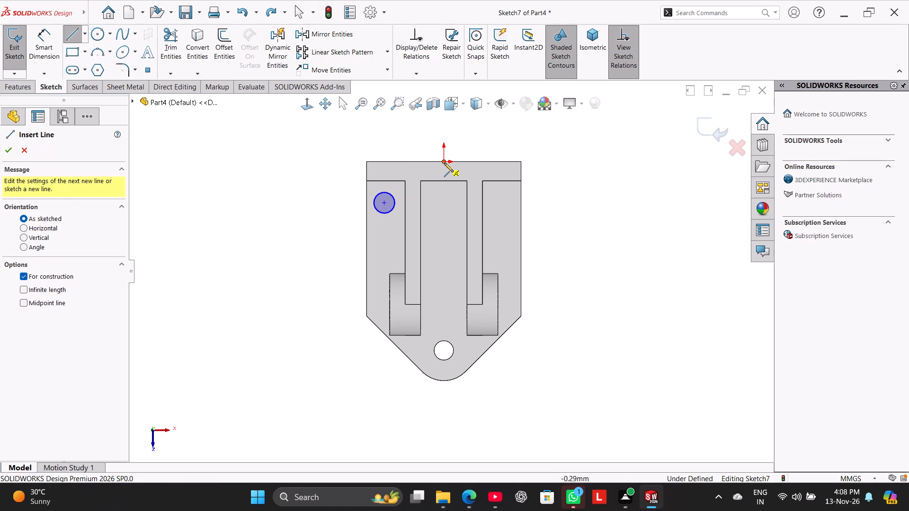
left_click(445, 163)
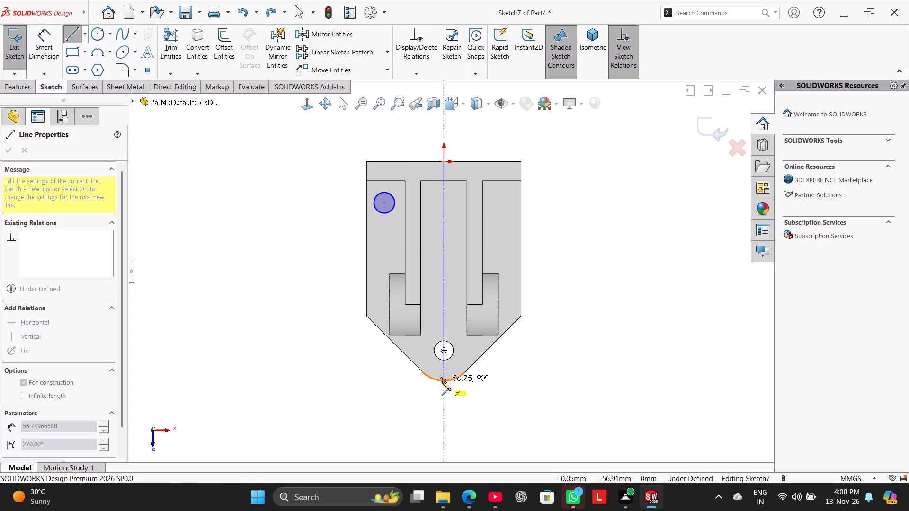
left_click(442, 381)
right_click(272, 374)
left_click_drag(305, 384, 306, 372)
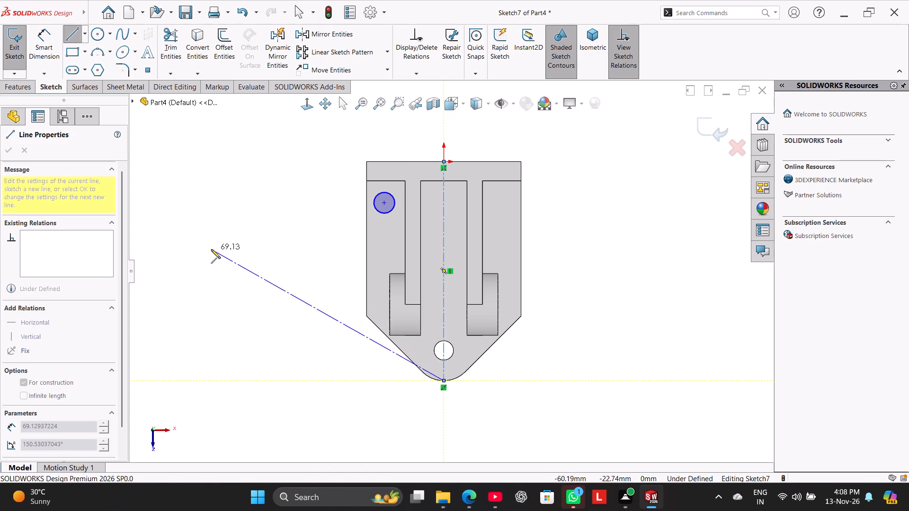
right_click(211, 249)
left_click(225, 259)
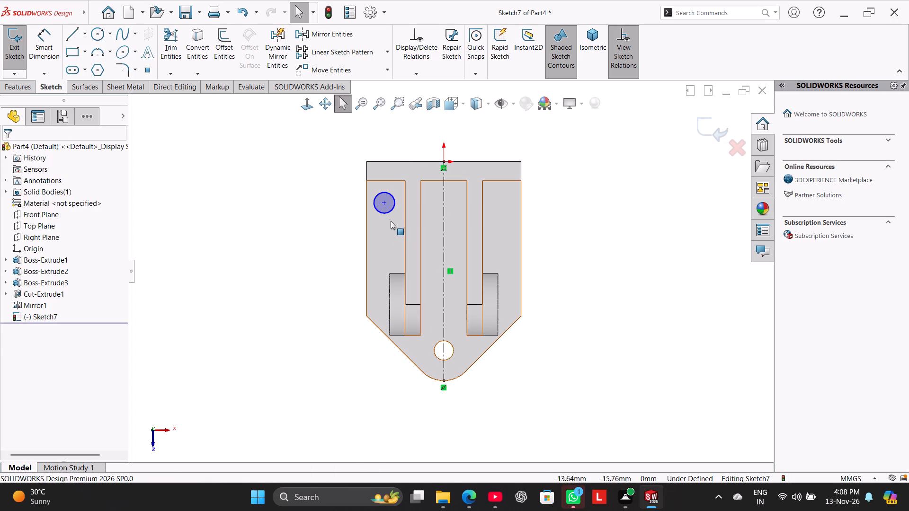
Mirror the -X side circle about the vertical centerline onto the base's +X side.
left_click(390, 214, "ctrl")
left_click(444, 241, "ctrl")
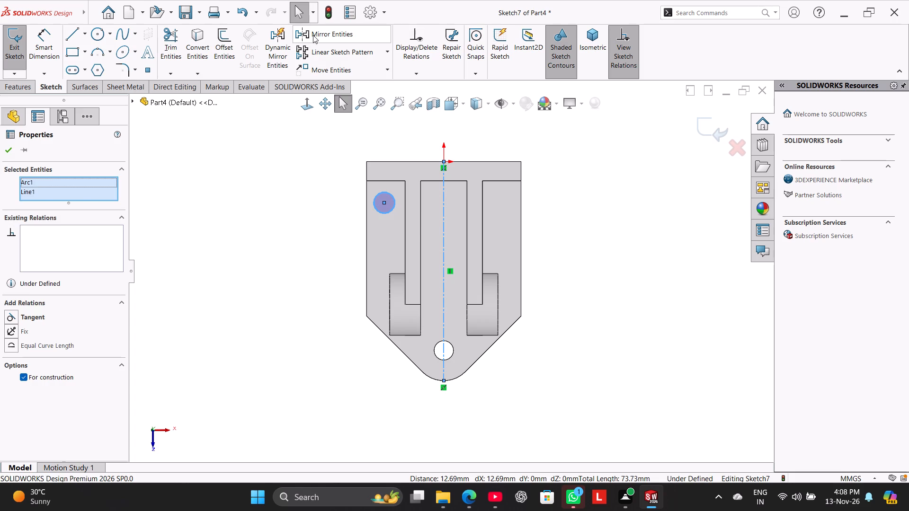
left_click(313, 35, "ctrl")
left_click_drag(243, 176, 231, 177)
Dimension the spacing between the two circle centres to 30 mm.
left_click(47, 44)
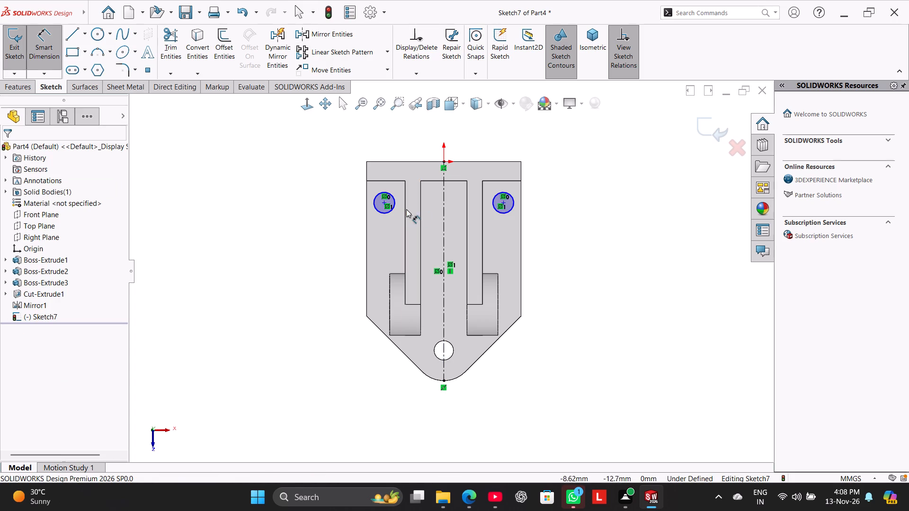
left_click(383, 203)
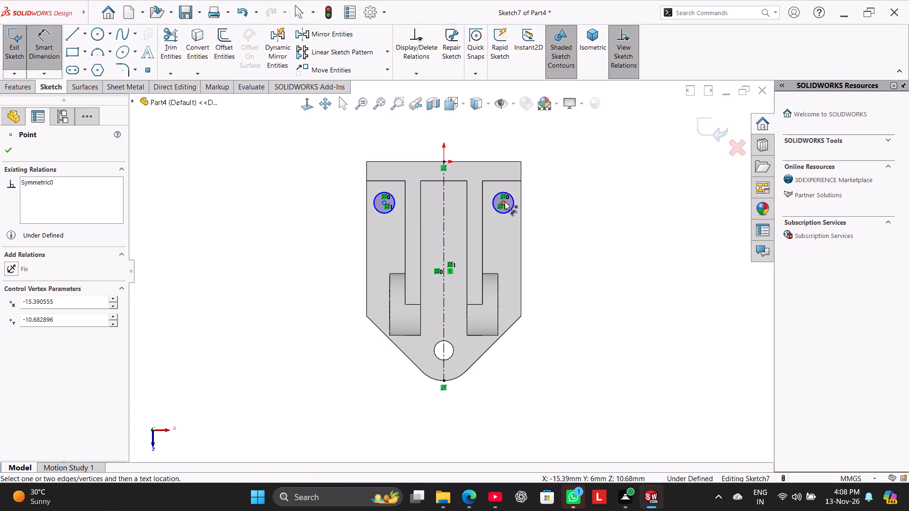
left_click(505, 201)
left_click(455, 131)
type("30")
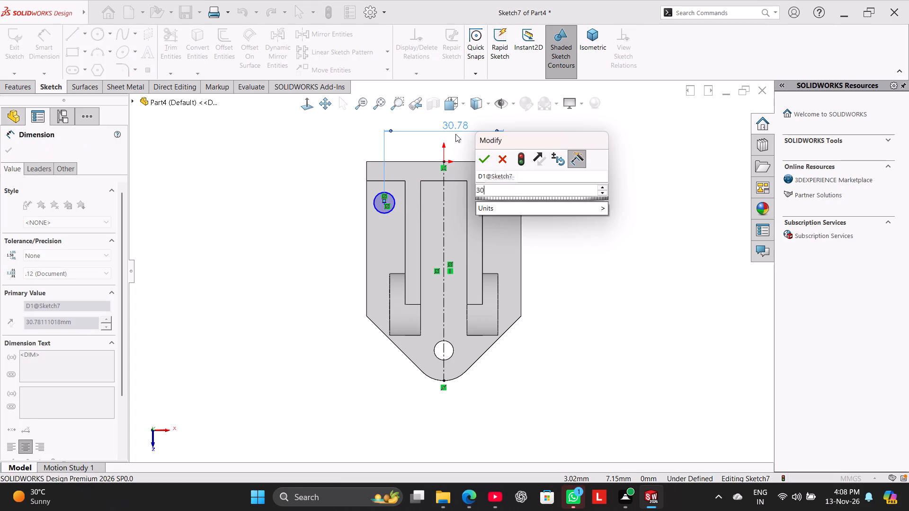
key("Return")
Dimension the distance from the -X circle's centre to the block's back edge to 15 mm.
scroll(420, 189, "down", 5)
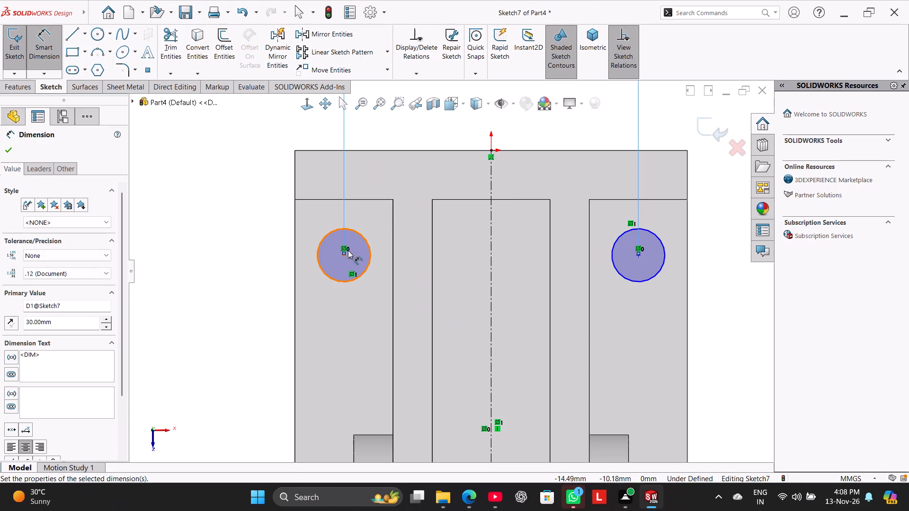
left_click(341, 256)
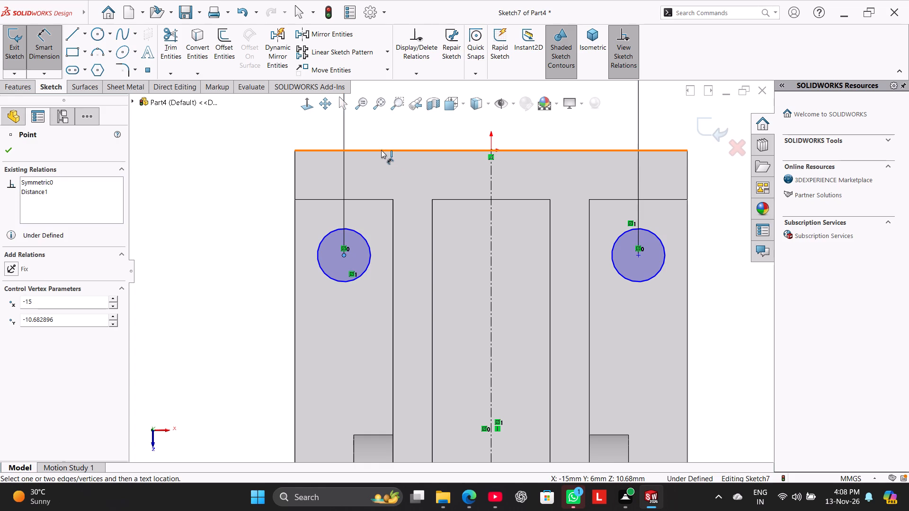
left_click(381, 150)
left_click(249, 194)
type("15")
key("Return")
Dimension the -X circle's diameter to 5 mm and turn off the display of sketch relations.
left_click(330, 320)
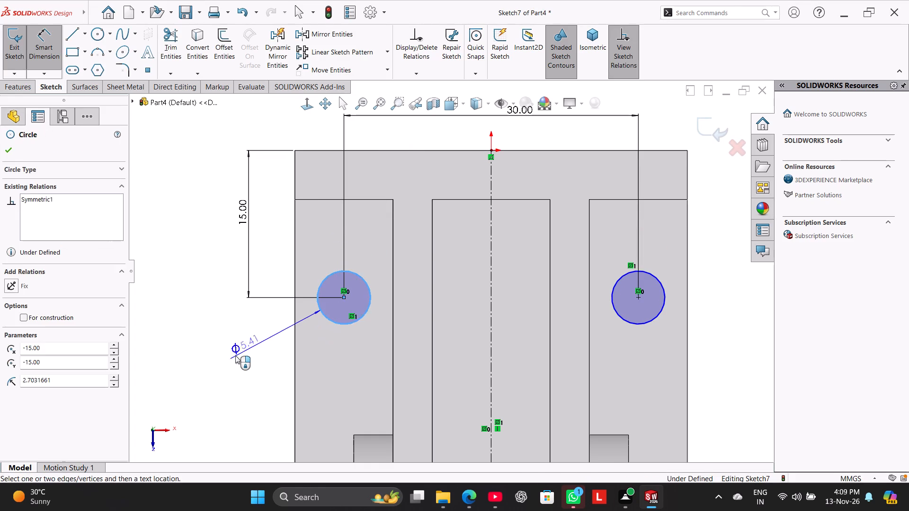
left_click(234, 355)
key("5")
key("Return")
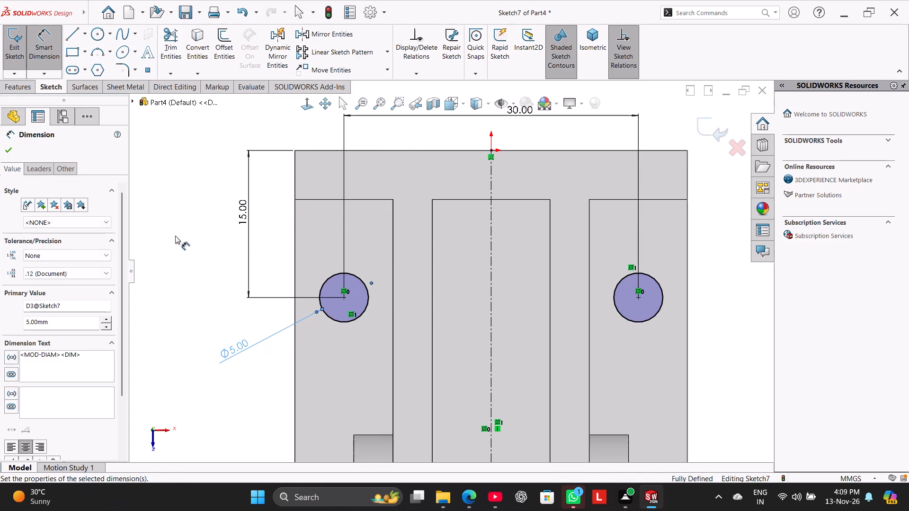
right_click(175, 236)
left_click(219, 270)
left_click(620, 57)
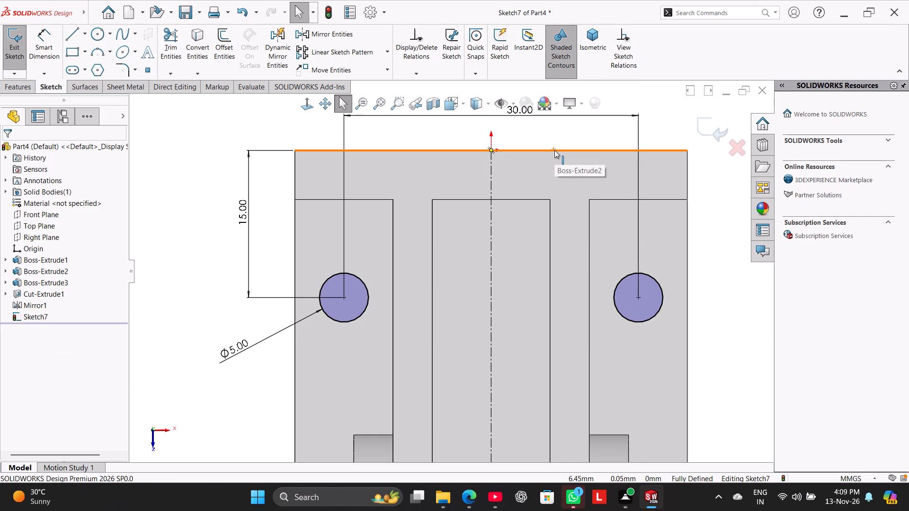
Cut the two mounting holes through the base with an Extruded Cut of the two sketched circles.
scroll(422, 166, "up", 2)
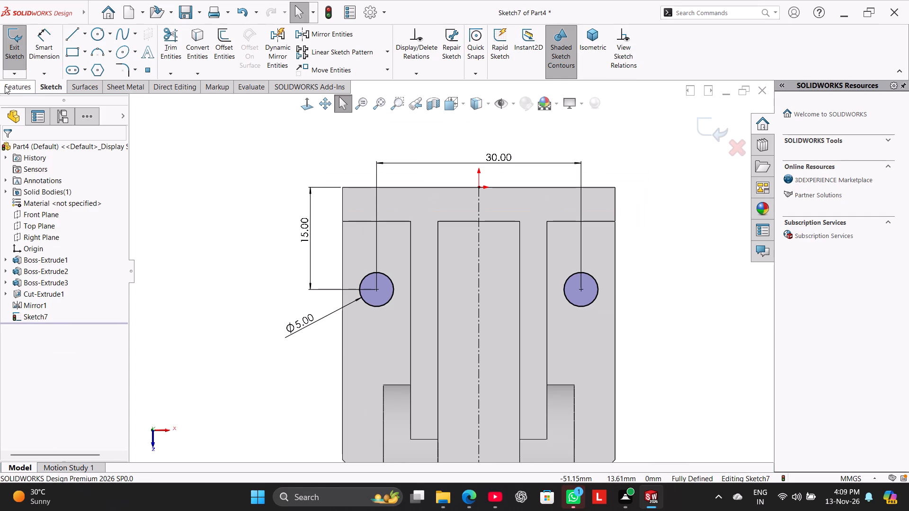
left_click(5, 86)
left_click(169, 48)
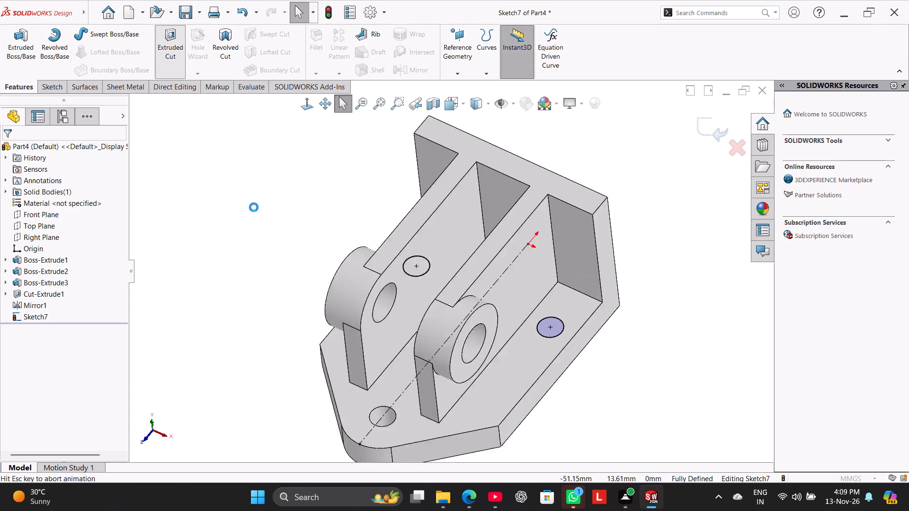
left_click(12, 150)
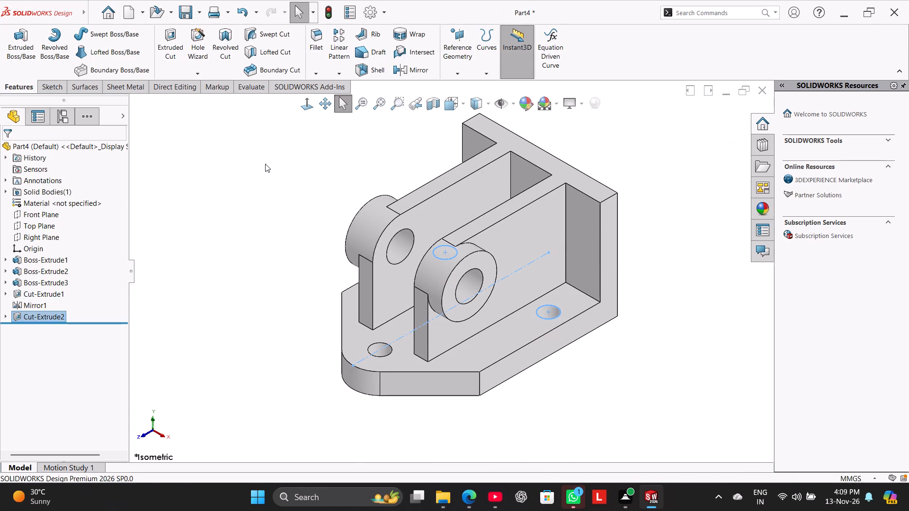
left_click(270, 164)
right_click_drag(267, 220, 376, 152)
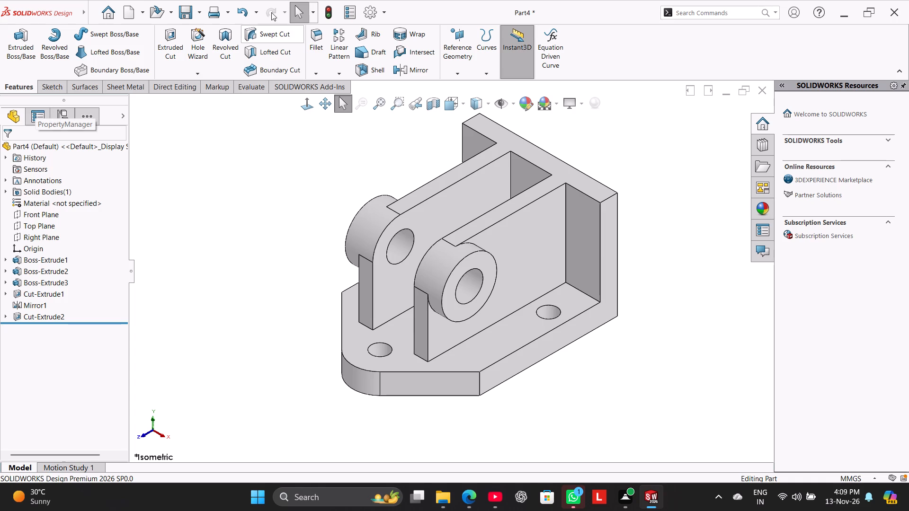
Start saving the part under a new name and copy the clevis mounting block folder's name from File Explorer.
left_click(200, 9)
left_click(220, 44)
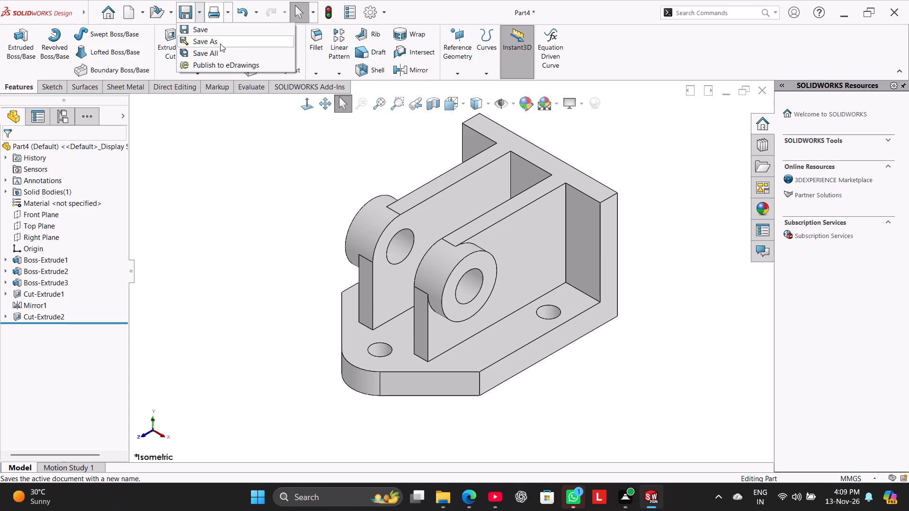
left_click(444, 497)
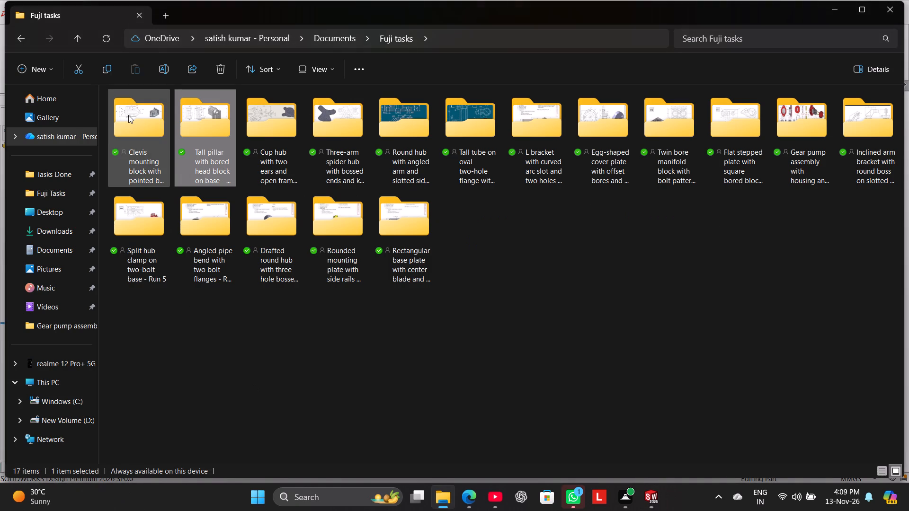
left_click(128, 115)
left_click(158, 70)
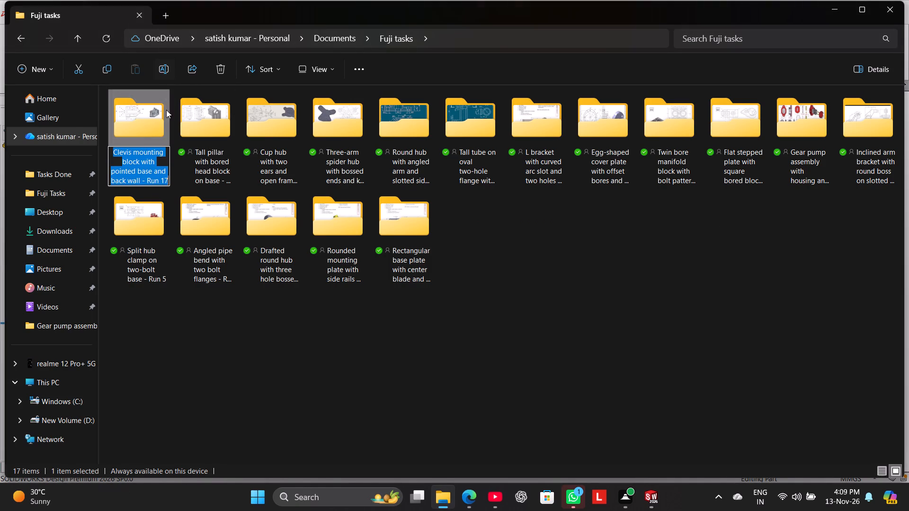
key("ctrl+c")
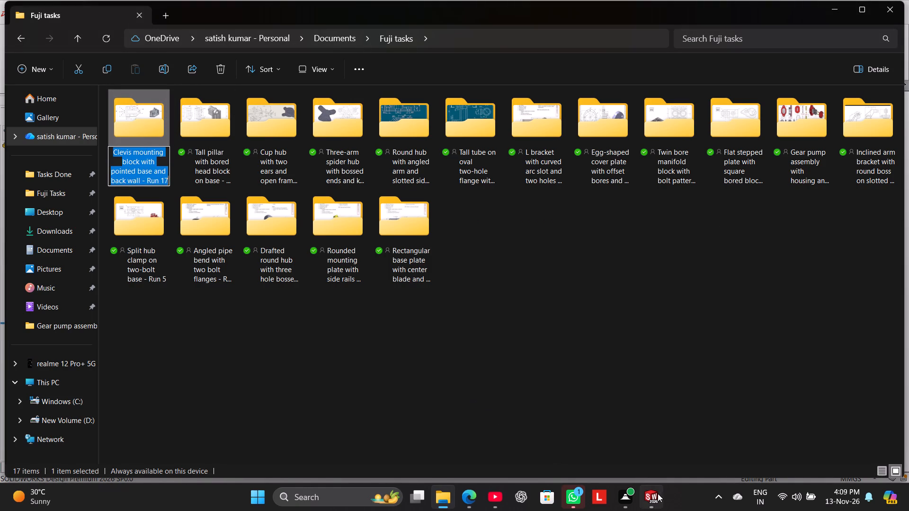
Back in SOLIDWORKS, save the part in Tasks Done as "Clevis mounting block with pointed base and back wall", dropping the copied run suffix.
left_click(658, 493)
key("ctrl+v")
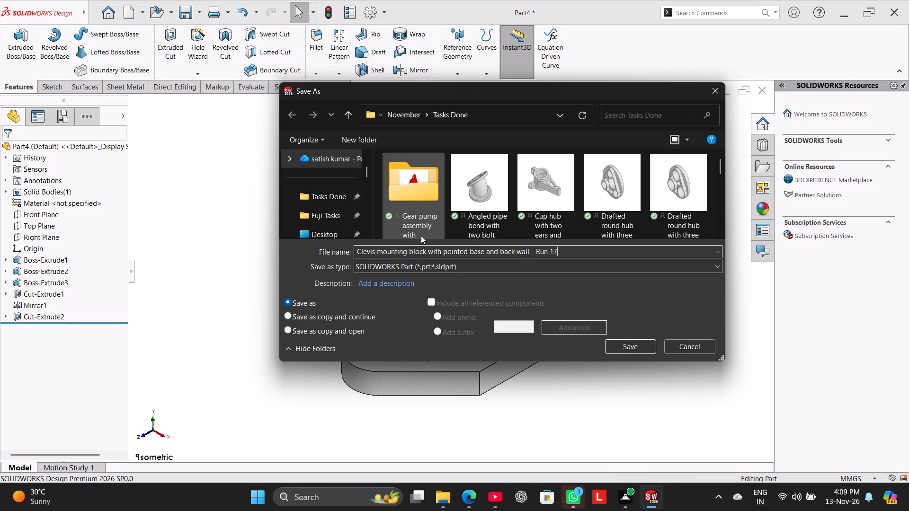
key("BackSpace")
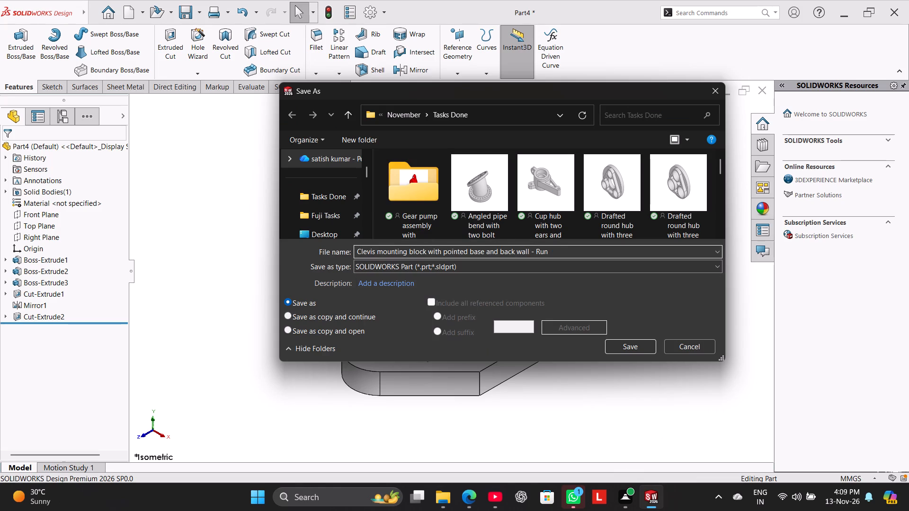
key("BackSpace")
key("BackSpace")
key("BackSpace")
key("BackSpace")
key("BackSpace")
key("BackSpace")
key("BackSpace")
key("BackSpace")
key("ctrl+a")
key("ctrl+c")
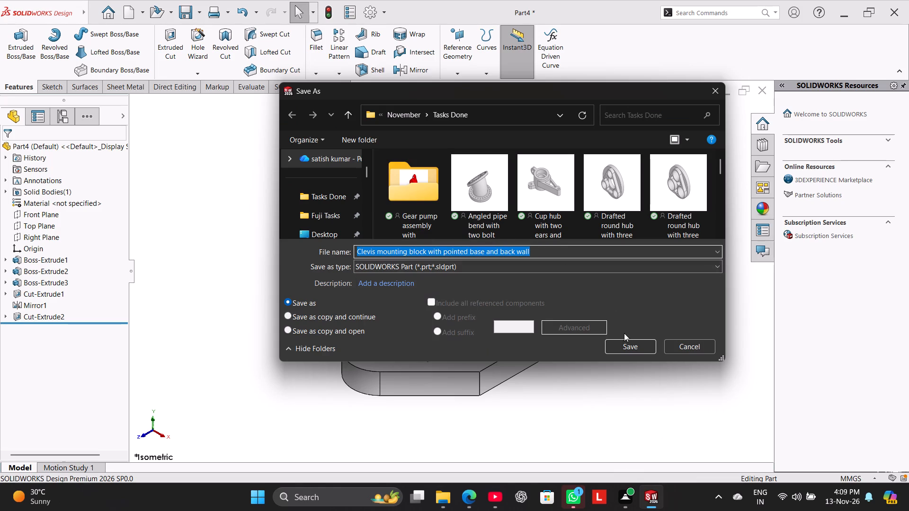
left_click(631, 346)
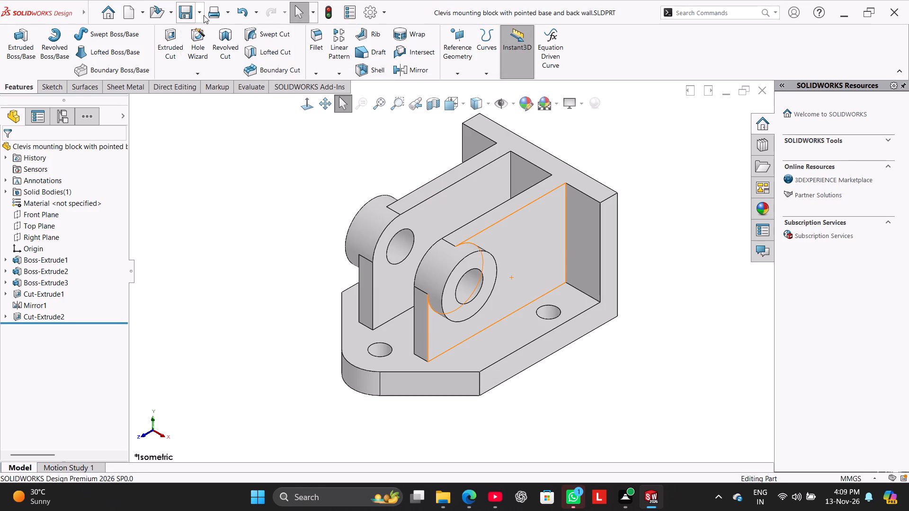
Save a PDF copy of the part under the same name in the Tasks Done folder.
left_click(204, 15)
left_click(213, 36)
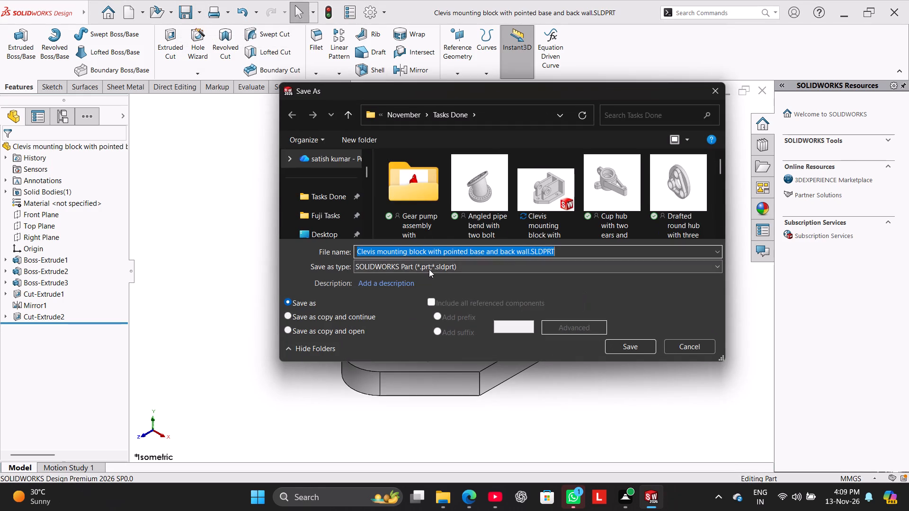
left_click(429, 269)
left_click(472, 92)
left_click(632, 367)
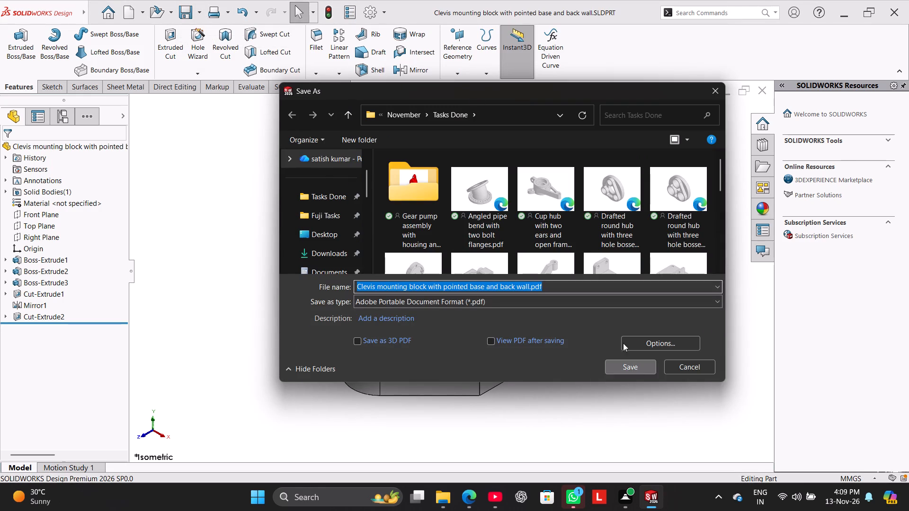
Close the clevis mounting block part document.
left_click(759, 91)
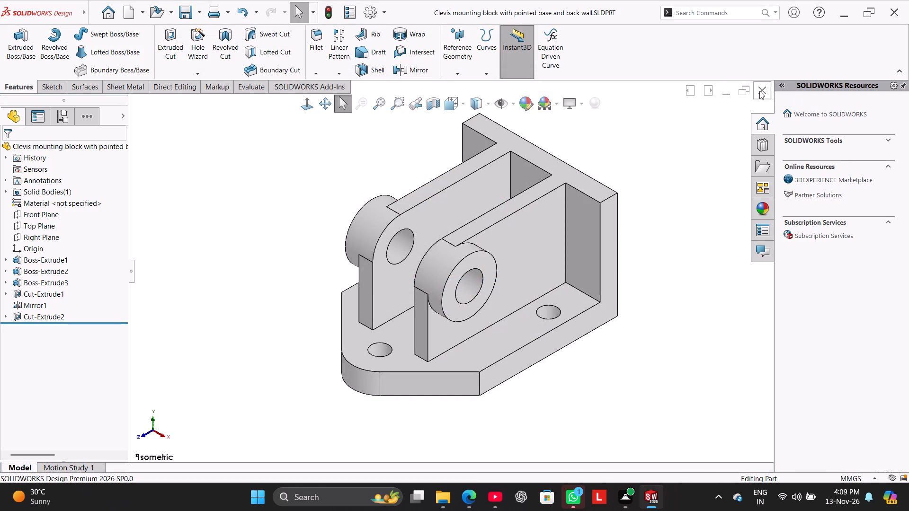